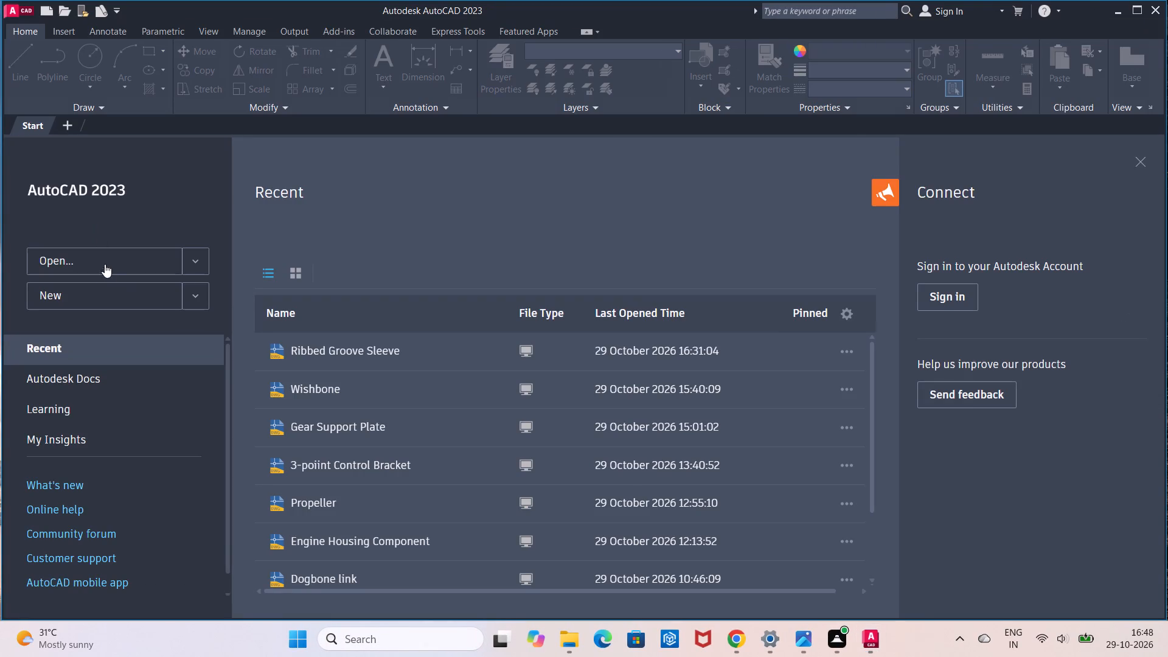
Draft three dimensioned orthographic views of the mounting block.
Create a new blank drawing.
{"action": "left_click", "coordinate": [118, 290]}
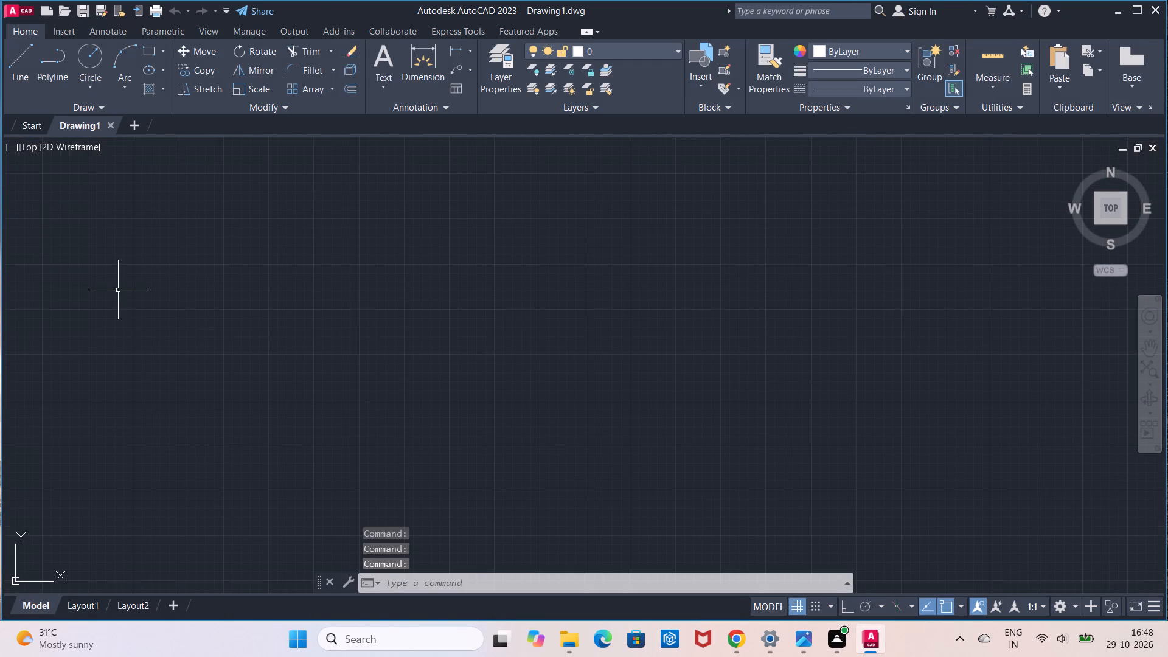
Turn on command log file recording with LOGFILEON.
{"action": "left_click", "coordinate": [479, 587]}
{"action": "type", "text": "logfile"}
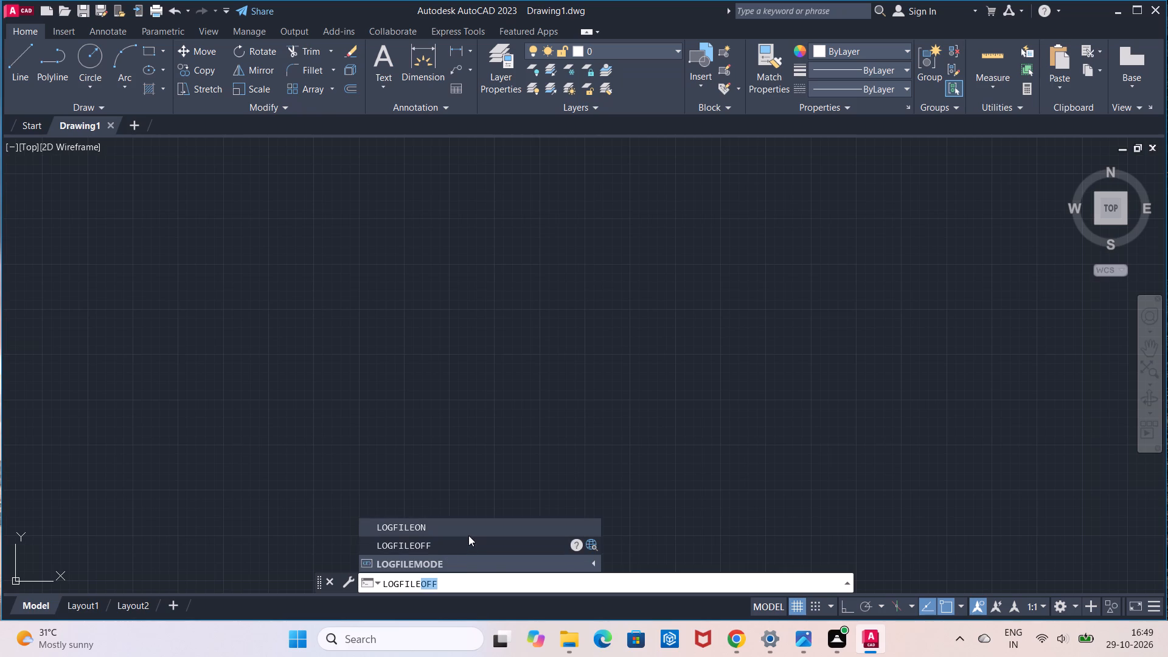
{"action": "left_click", "coordinate": [468, 532]}
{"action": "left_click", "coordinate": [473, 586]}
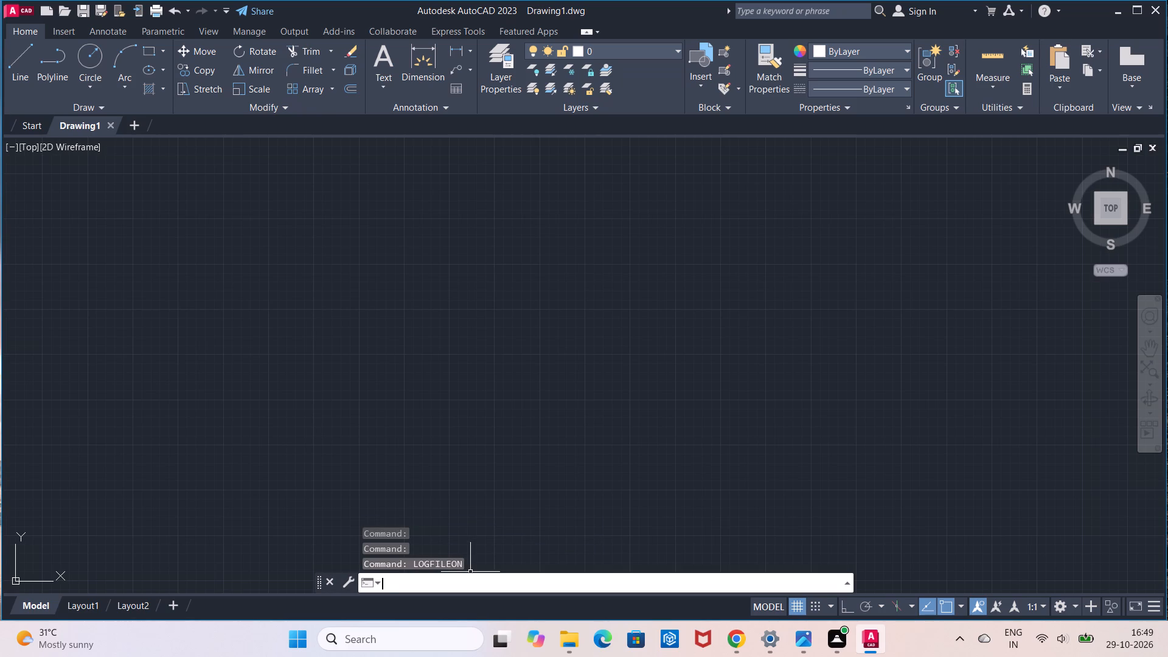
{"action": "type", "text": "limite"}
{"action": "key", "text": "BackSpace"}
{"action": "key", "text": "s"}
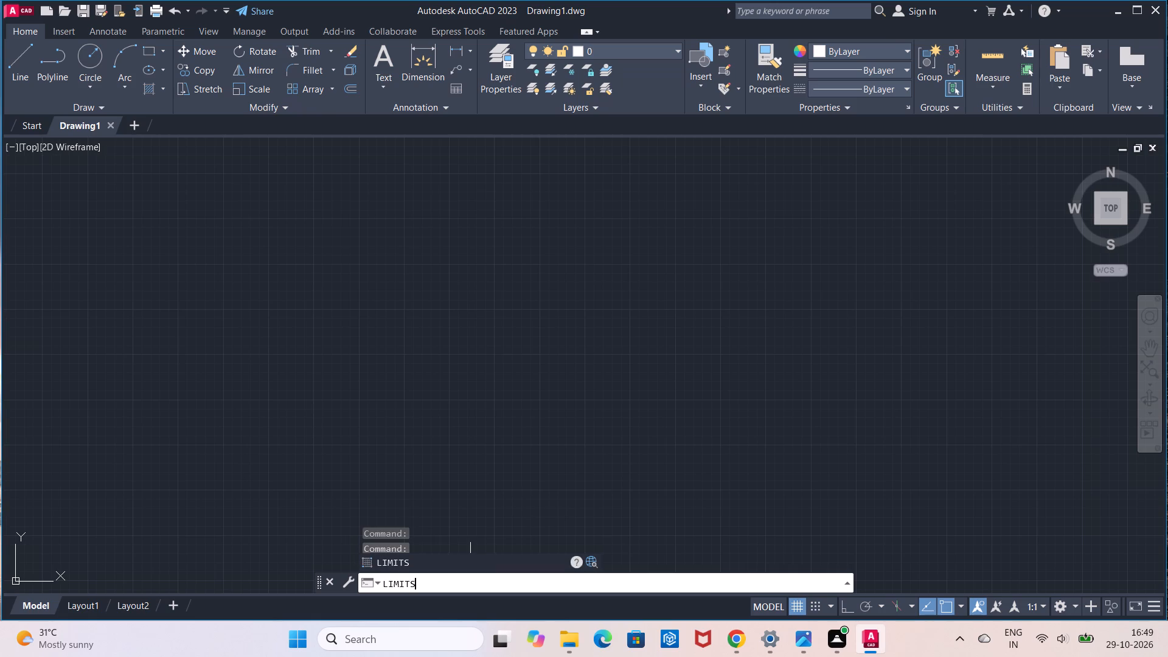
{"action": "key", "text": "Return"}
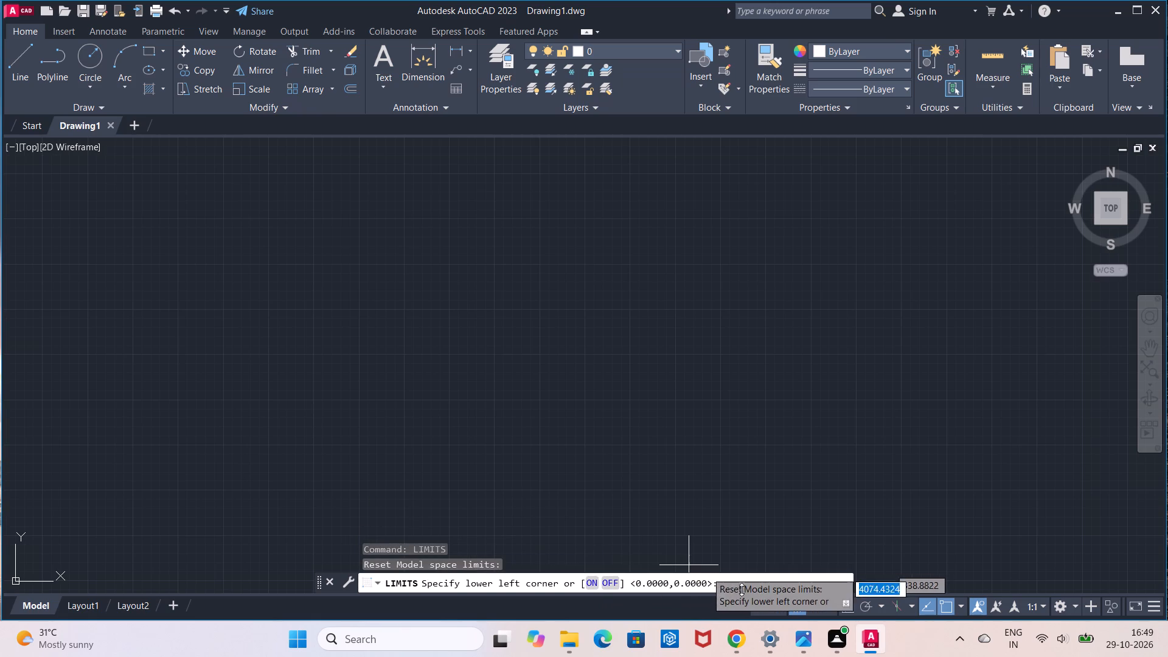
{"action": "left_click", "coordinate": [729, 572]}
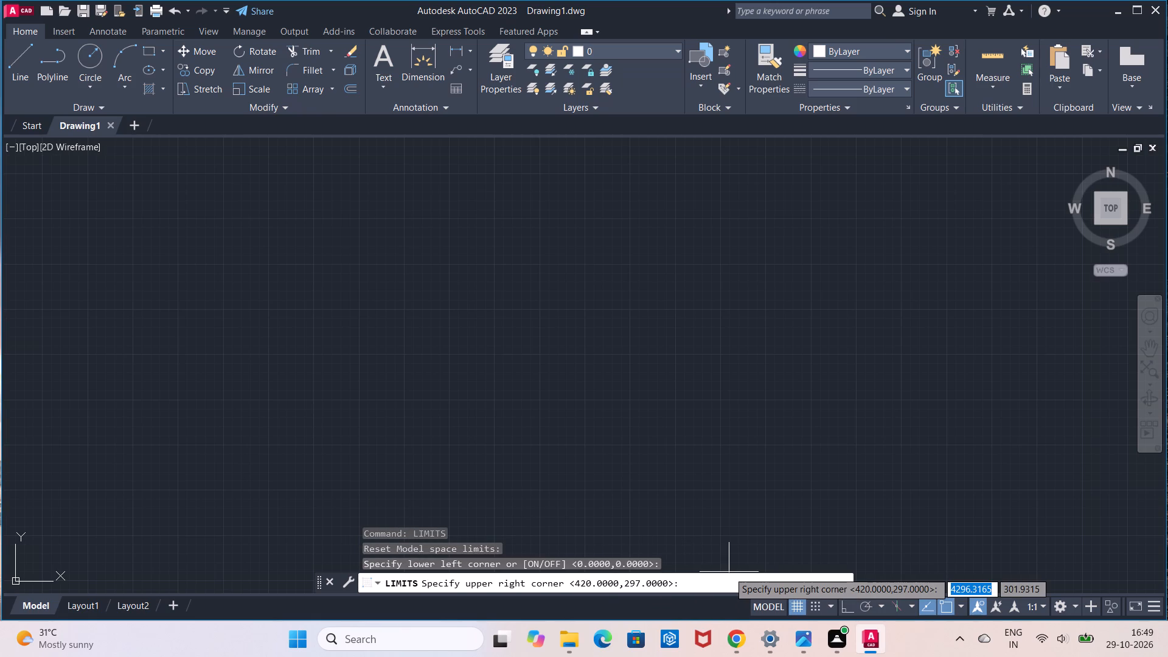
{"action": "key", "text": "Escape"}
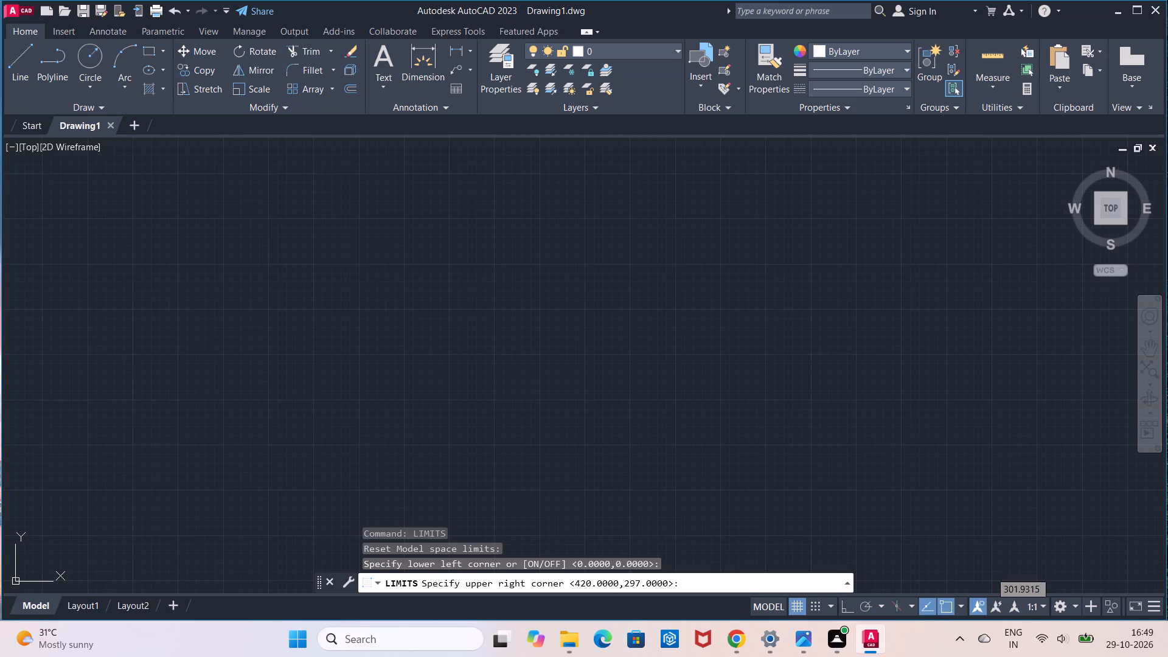
Set the model space limits from 0,0 to 100,100 and zoom to show the entire limits area.
{"action": "type", "text": "li"}
{"action": "key", "text": "m"}
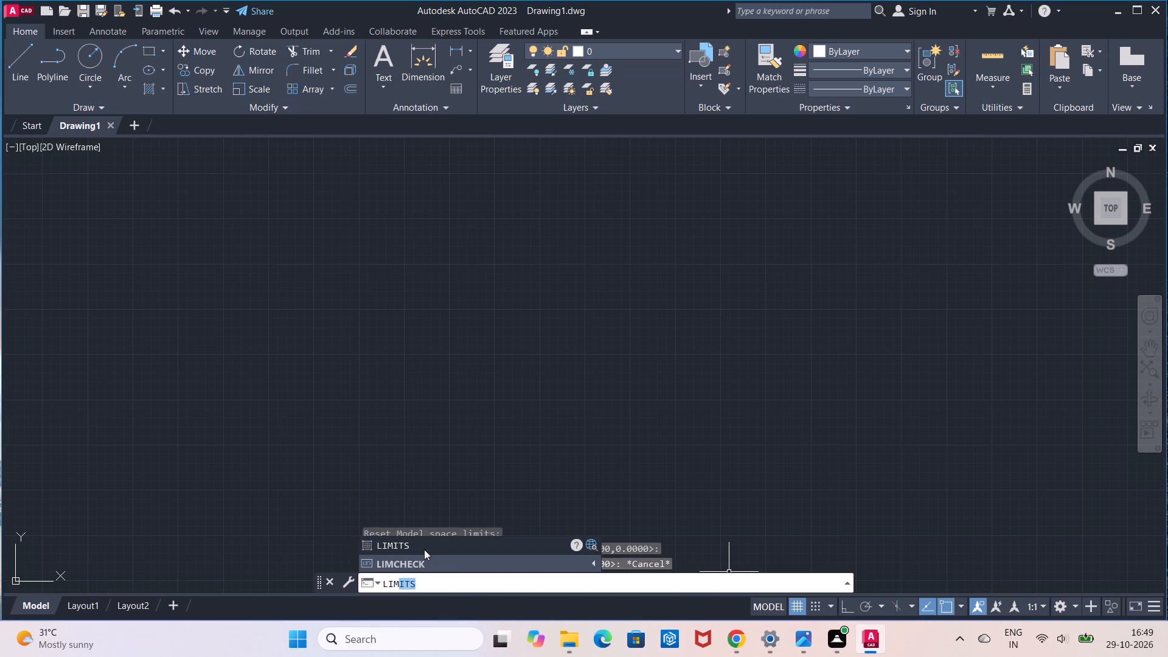
{"action": "left_click", "coordinate": [424, 549]}
{"action": "type", "text": "0,0"}
{"action": "key", "text": "Return"}
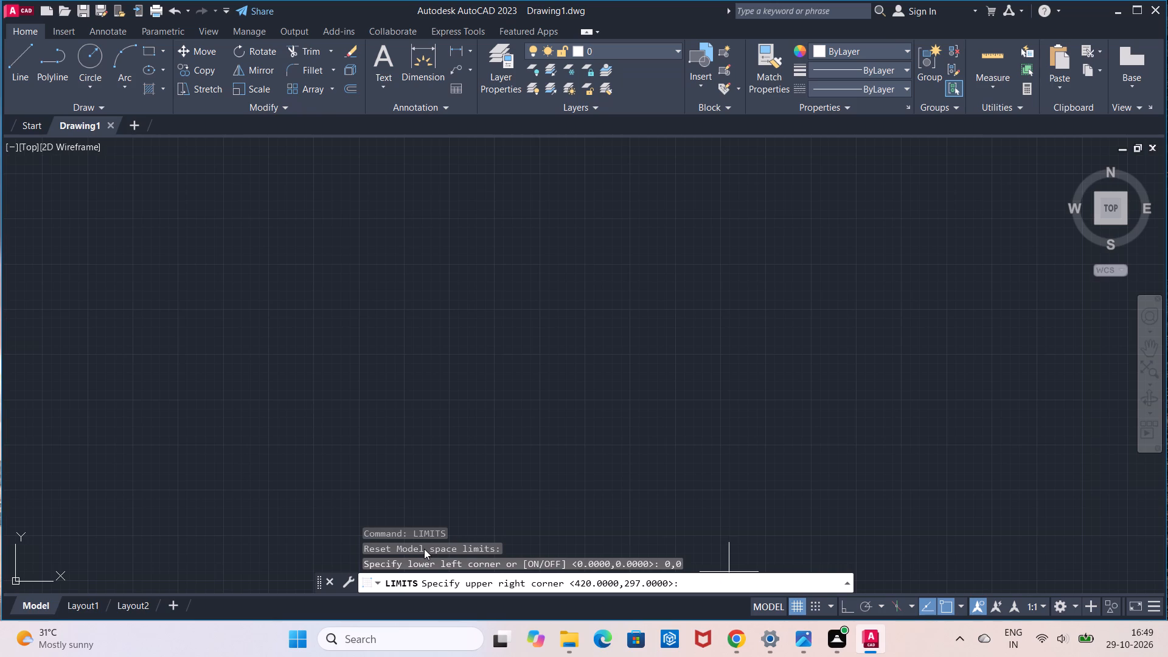
{"action": "type", "text": "100,100"}
{"action": "key", "text": "Return"}
{"action": "key", "text": "z"}
{"action": "key", "text": "Return"}
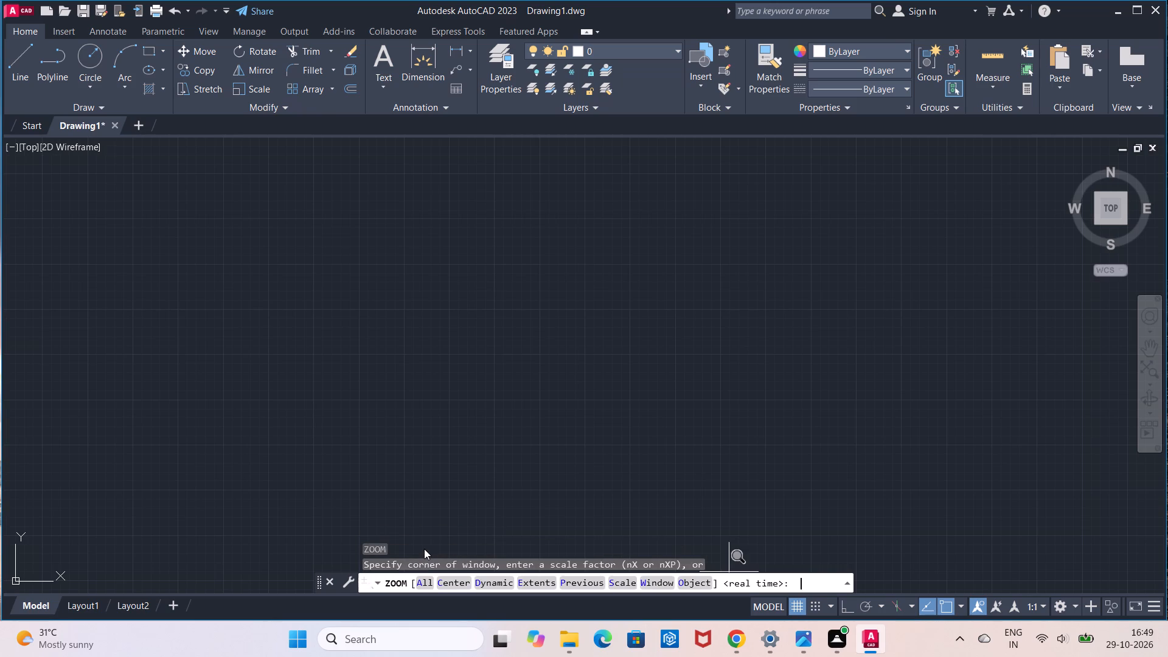
{"action": "key", "text": "a"}
{"action": "key", "text": "Return"}
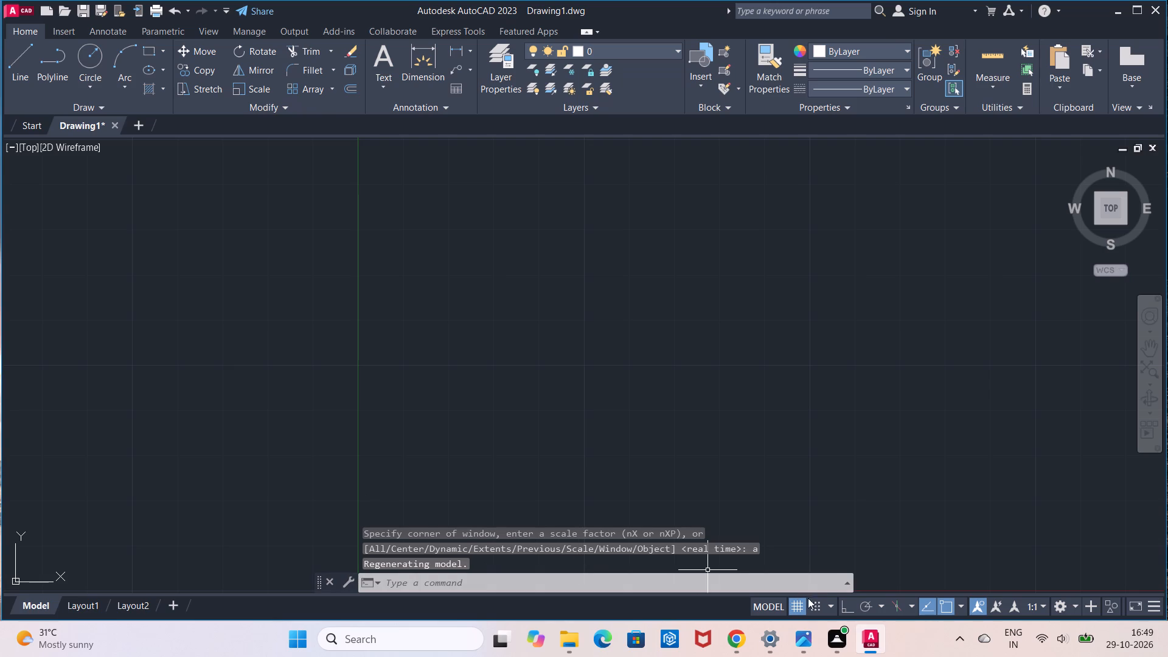
Turn on Ortho mode to restrict drawing to horizontal and vertical directions.
{"action": "left_click", "coordinate": [847, 602]}
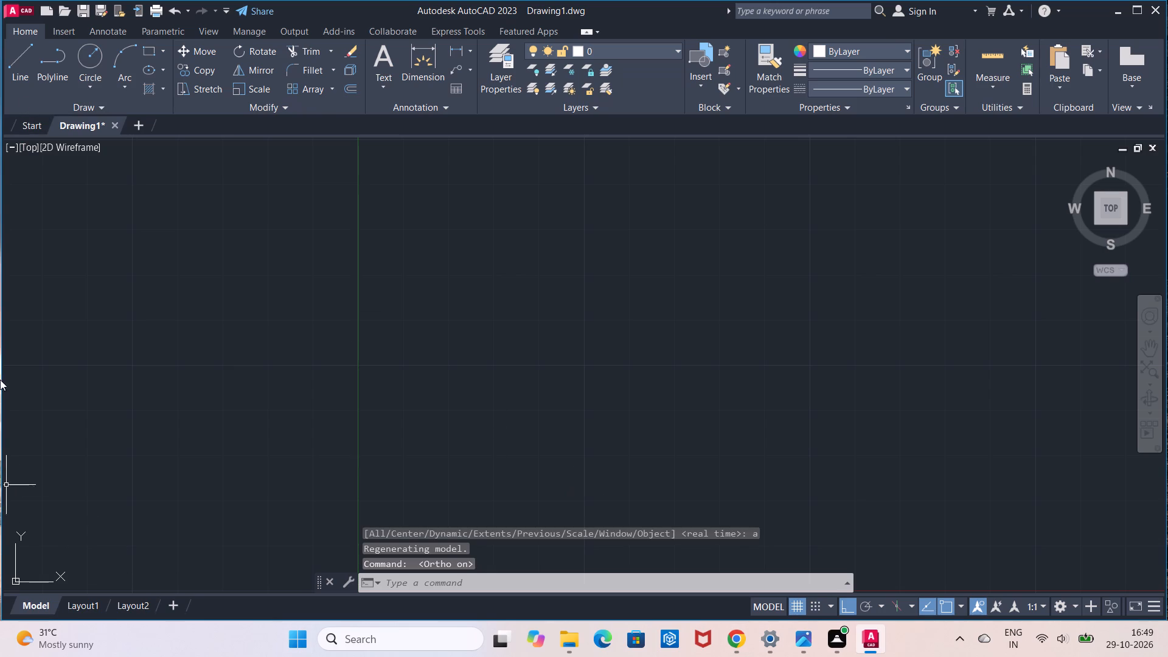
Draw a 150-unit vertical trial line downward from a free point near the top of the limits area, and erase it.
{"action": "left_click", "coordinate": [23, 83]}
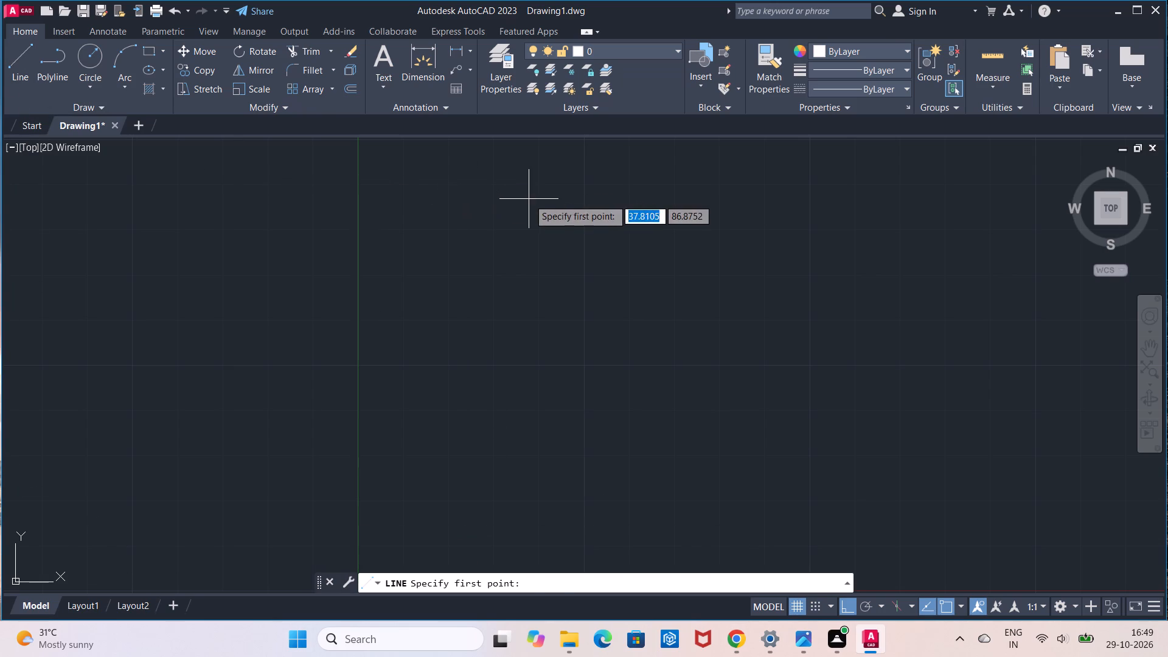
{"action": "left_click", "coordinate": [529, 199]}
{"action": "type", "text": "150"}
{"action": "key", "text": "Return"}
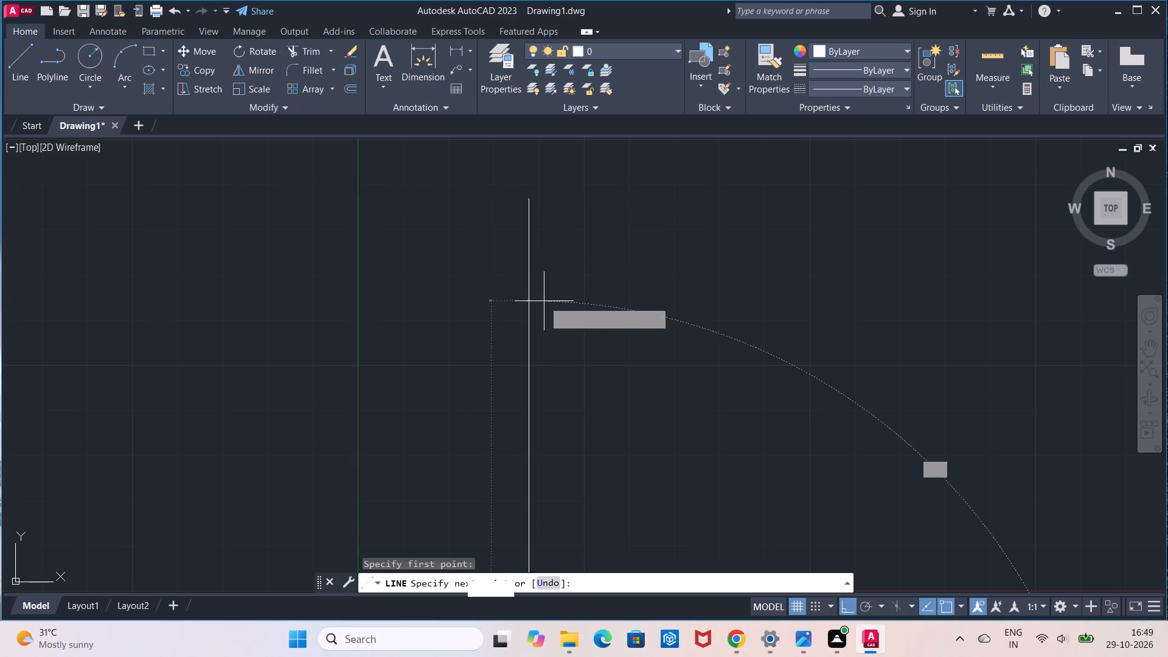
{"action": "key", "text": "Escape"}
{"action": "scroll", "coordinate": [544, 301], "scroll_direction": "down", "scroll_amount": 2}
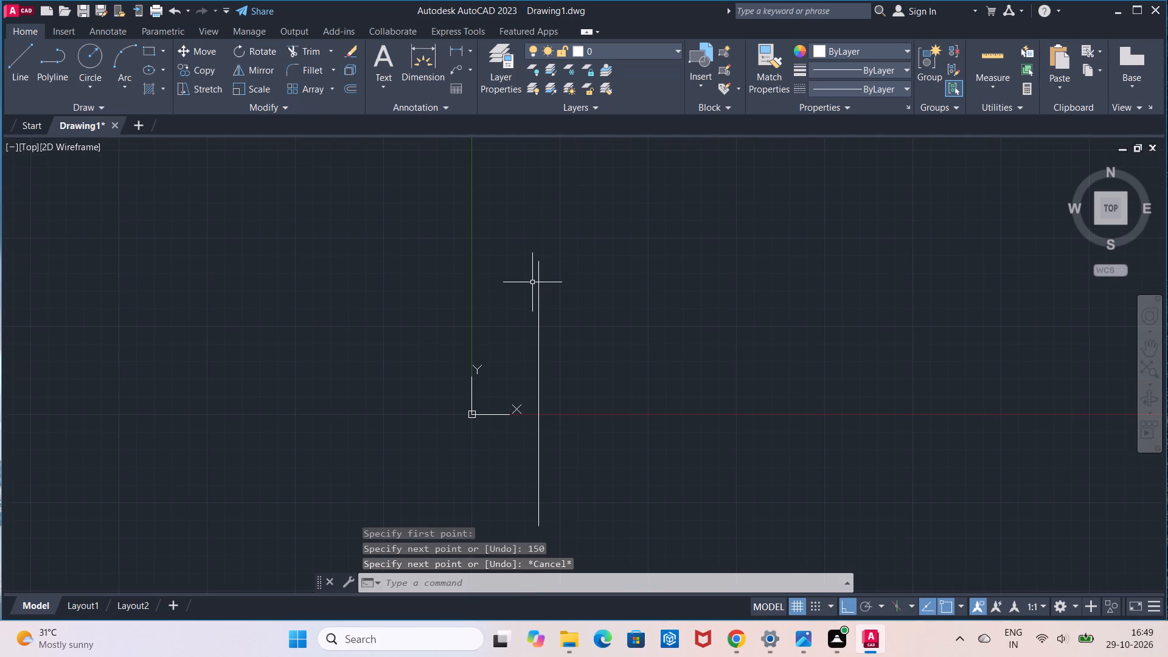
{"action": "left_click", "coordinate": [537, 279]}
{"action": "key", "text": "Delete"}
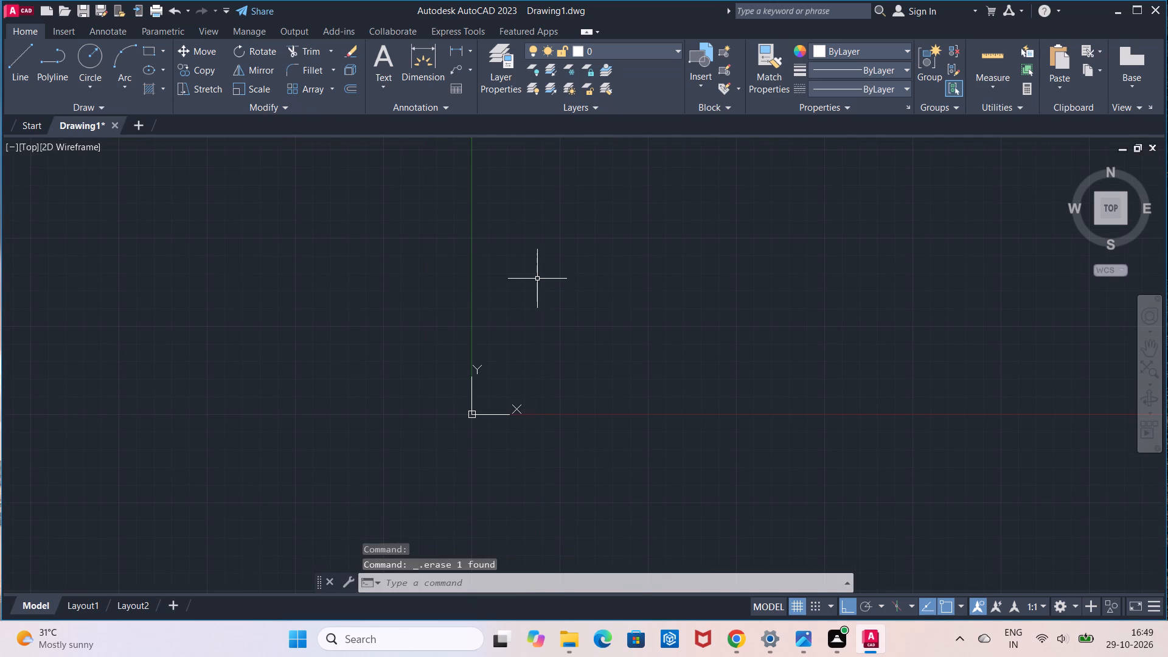
Re-enter the model space limits as 0,0 to 100,100 and zoom to all.
{"action": "middle_click_drag", "start_coordinate": [537, 279], "coordinate": [442, 603]}
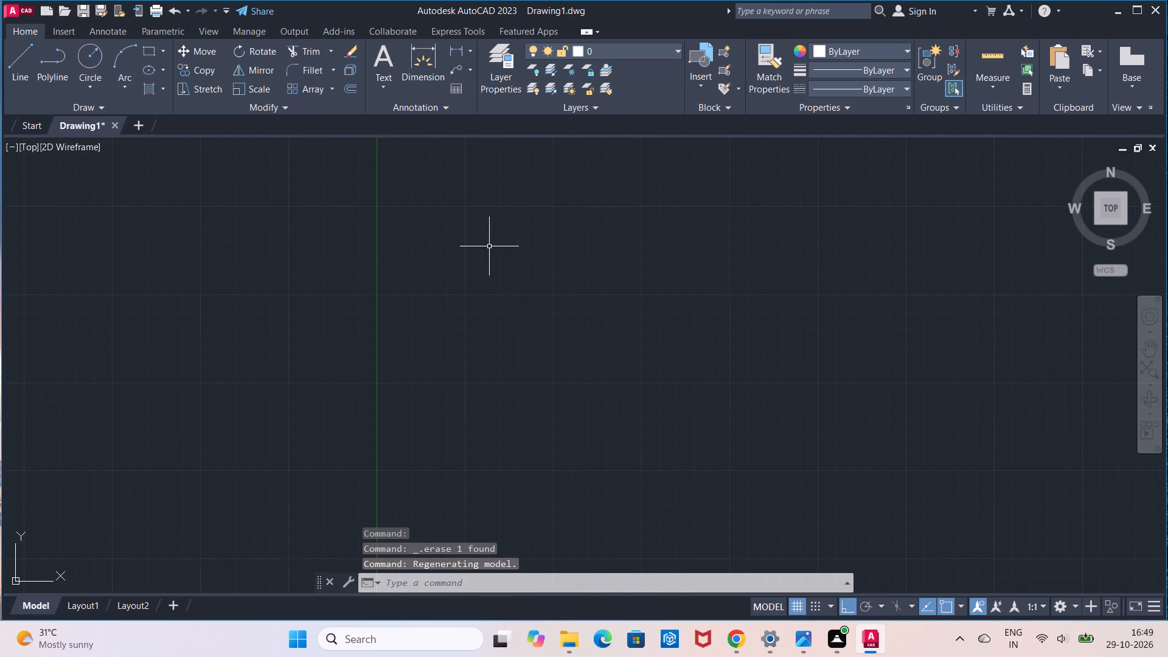
{"action": "middle_click_drag", "start_coordinate": [489, 245], "coordinate": [442, 634]}
{"action": "middle_click_drag", "start_coordinate": [431, 294], "coordinate": [406, 534]}
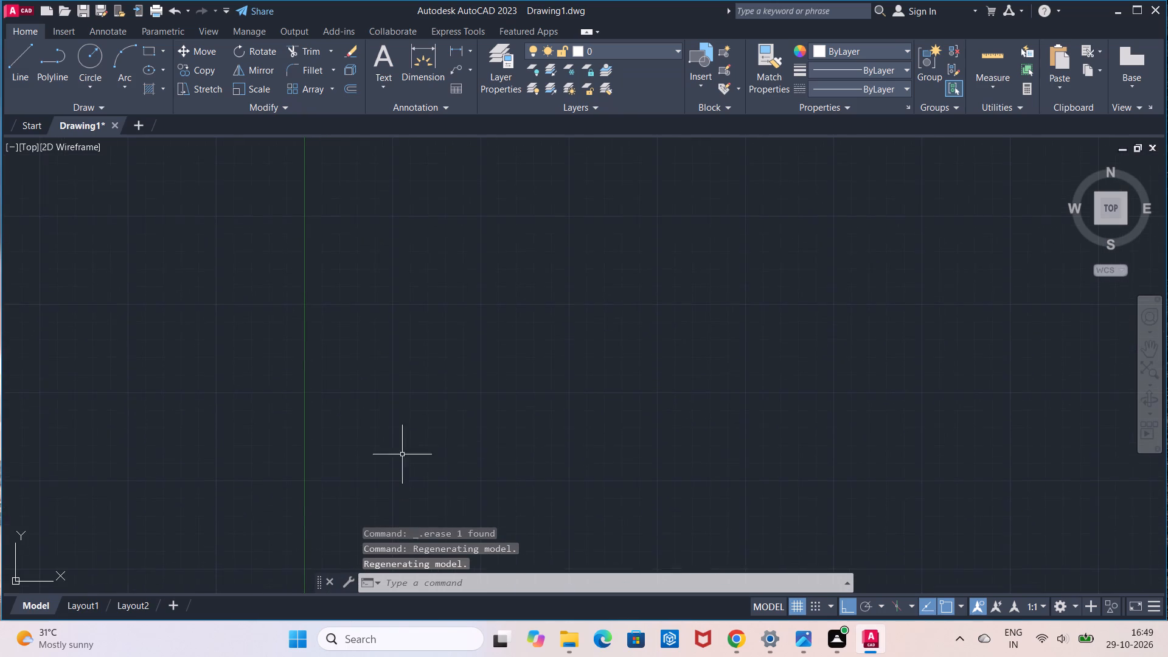
{"action": "middle_click_drag", "start_coordinate": [425, 223], "coordinate": [406, 485]}
{"action": "left_click", "coordinate": [545, 582]}
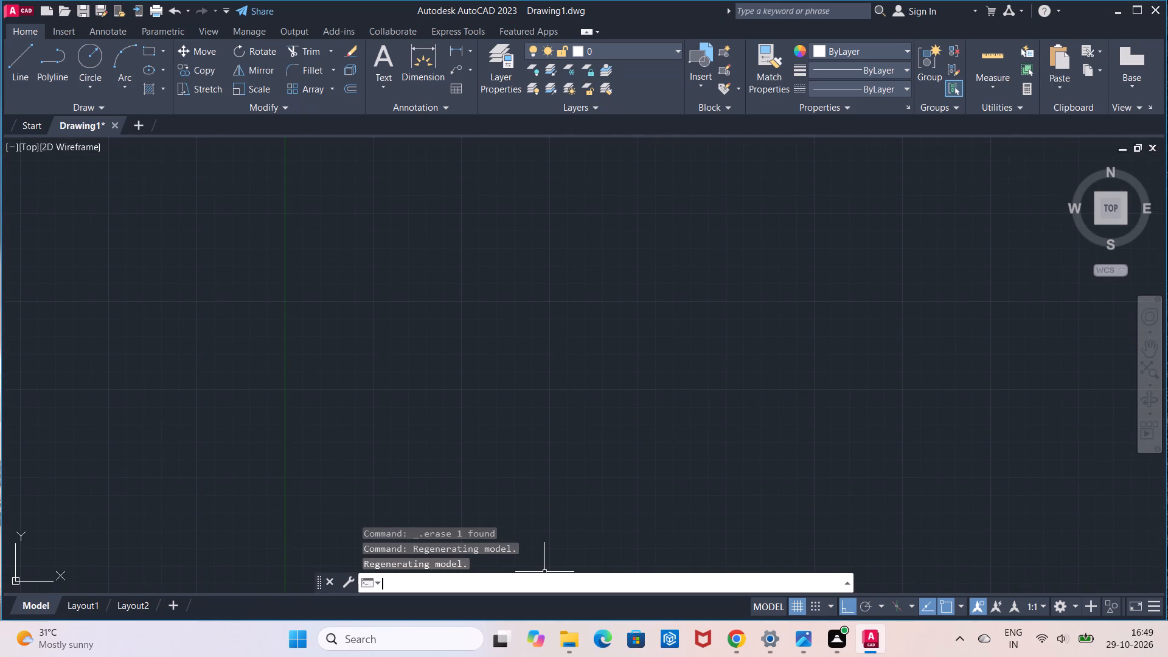
{"action": "type", "text": "limi"}
{"action": "left_click", "coordinate": [458, 547]}
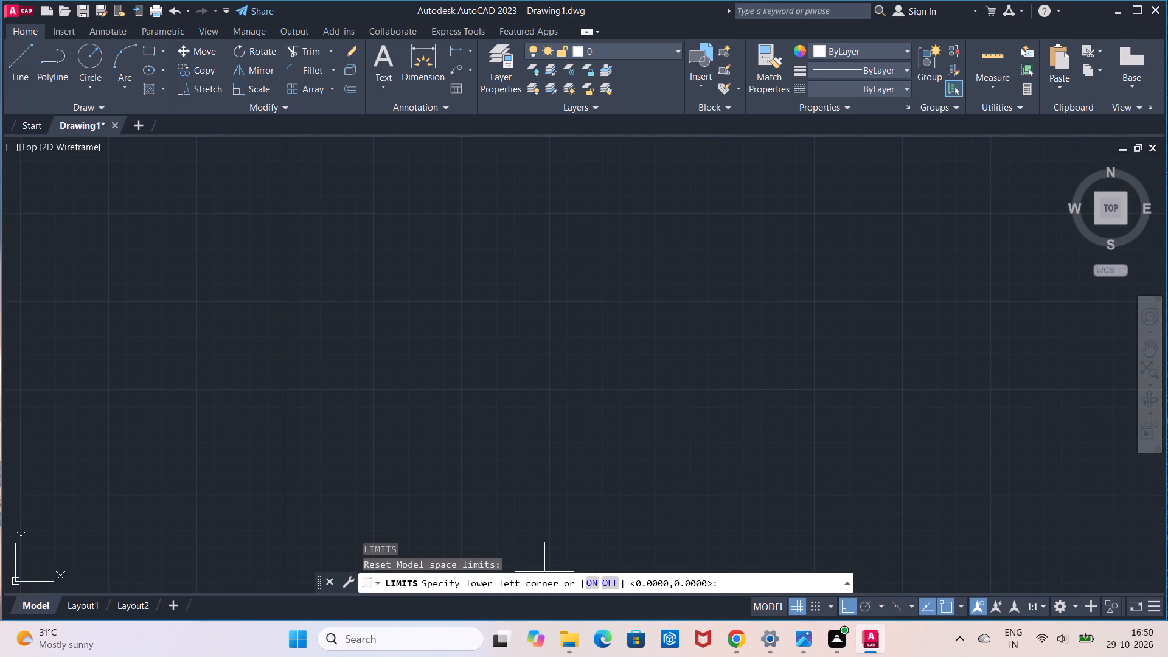
{"action": "left_click", "coordinate": [741, 585]}
{"action": "type", "text": "0,0"}
{"action": "key", "text": "Return"}
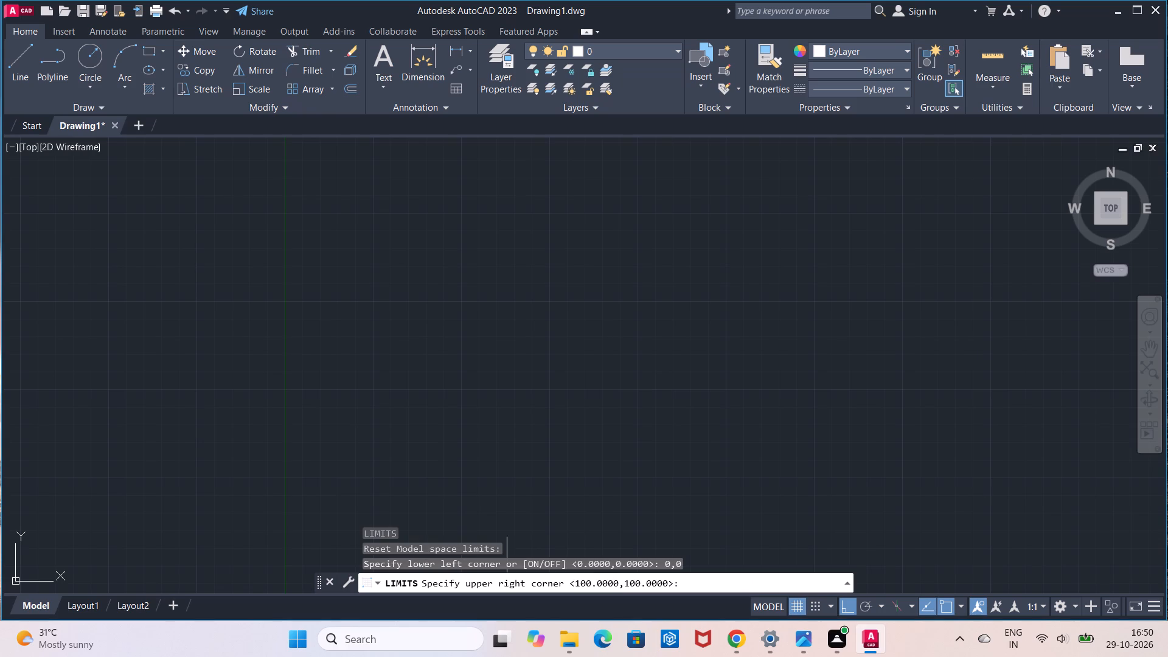
{"action": "type", "text": "100"}
{"action": "type", "text": ",100"}
{"action": "key", "text": "Return"}
{"action": "key", "text": "z"}
{"action": "key", "text": "Return"}
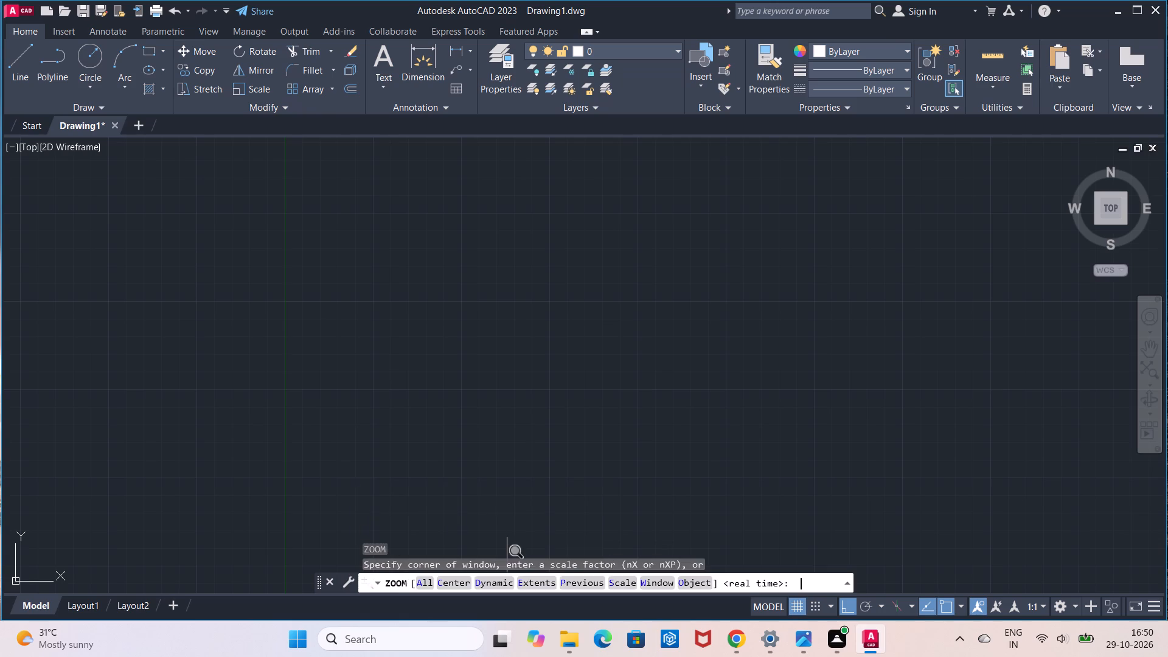
{"action": "key", "text": "a"}
{"action": "key", "text": "Return"}
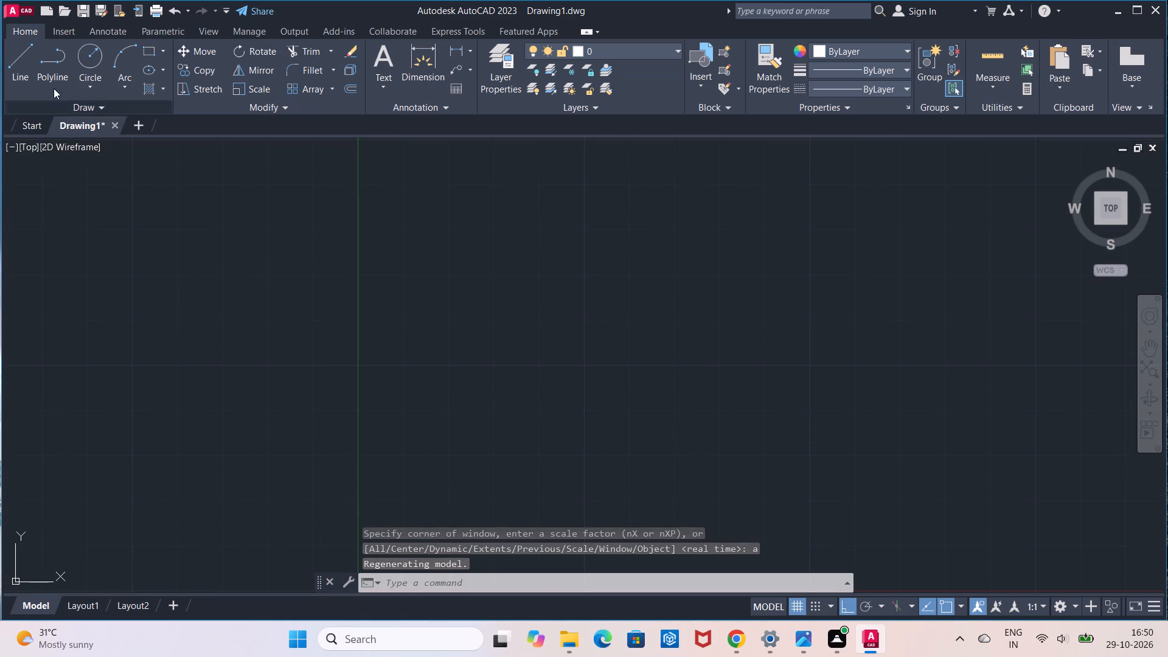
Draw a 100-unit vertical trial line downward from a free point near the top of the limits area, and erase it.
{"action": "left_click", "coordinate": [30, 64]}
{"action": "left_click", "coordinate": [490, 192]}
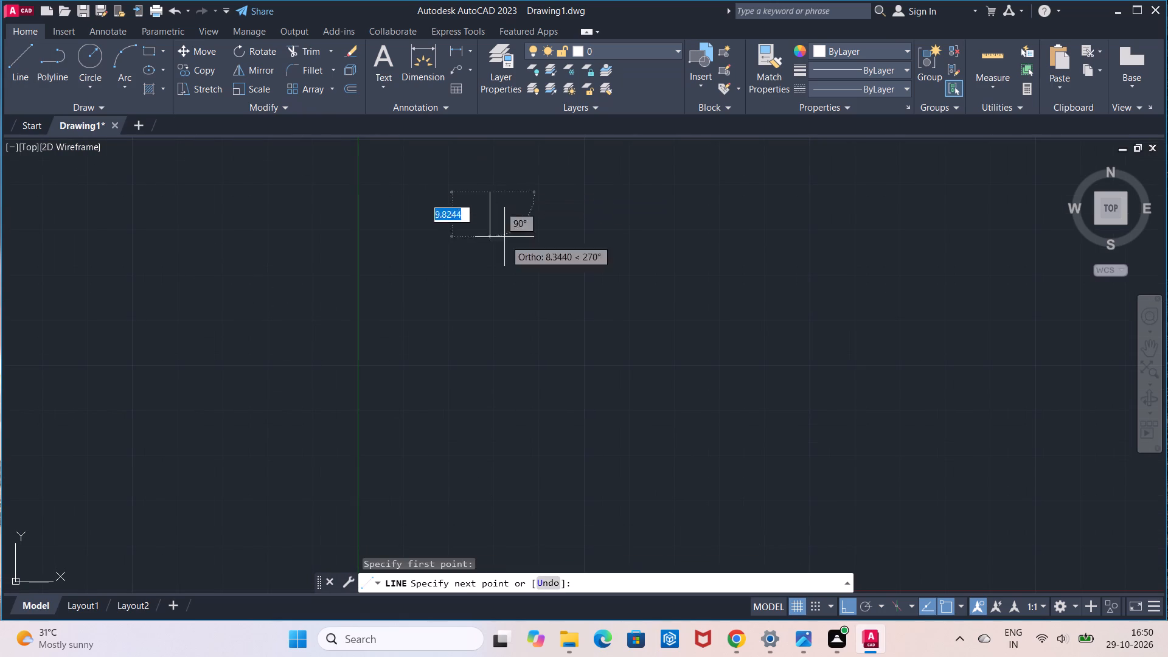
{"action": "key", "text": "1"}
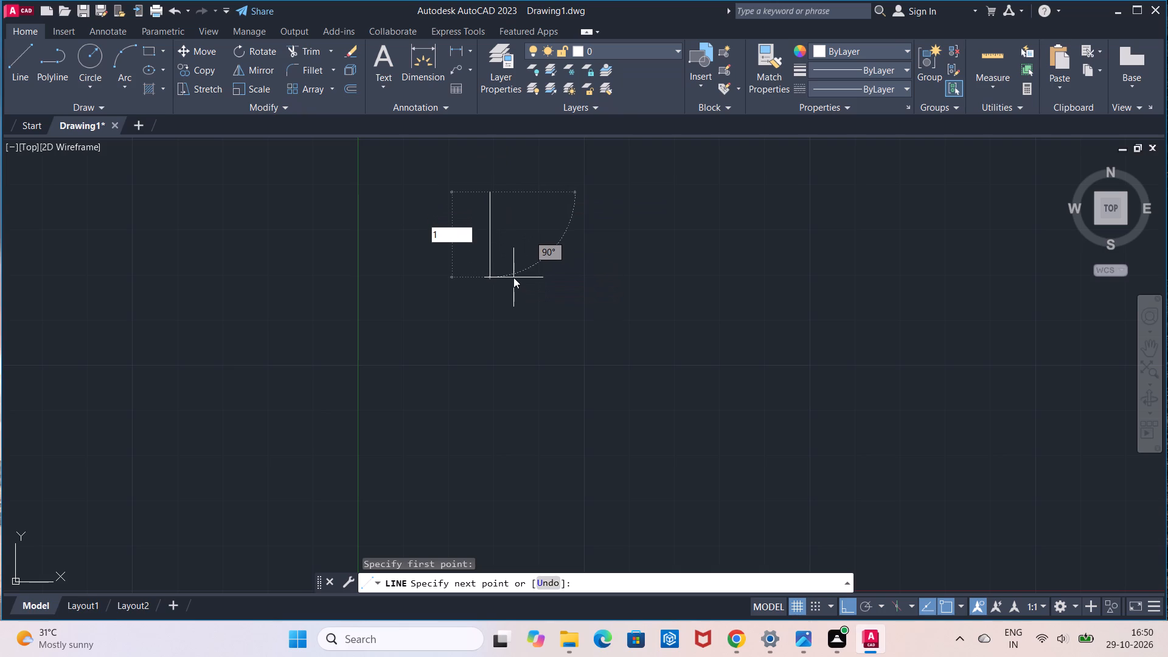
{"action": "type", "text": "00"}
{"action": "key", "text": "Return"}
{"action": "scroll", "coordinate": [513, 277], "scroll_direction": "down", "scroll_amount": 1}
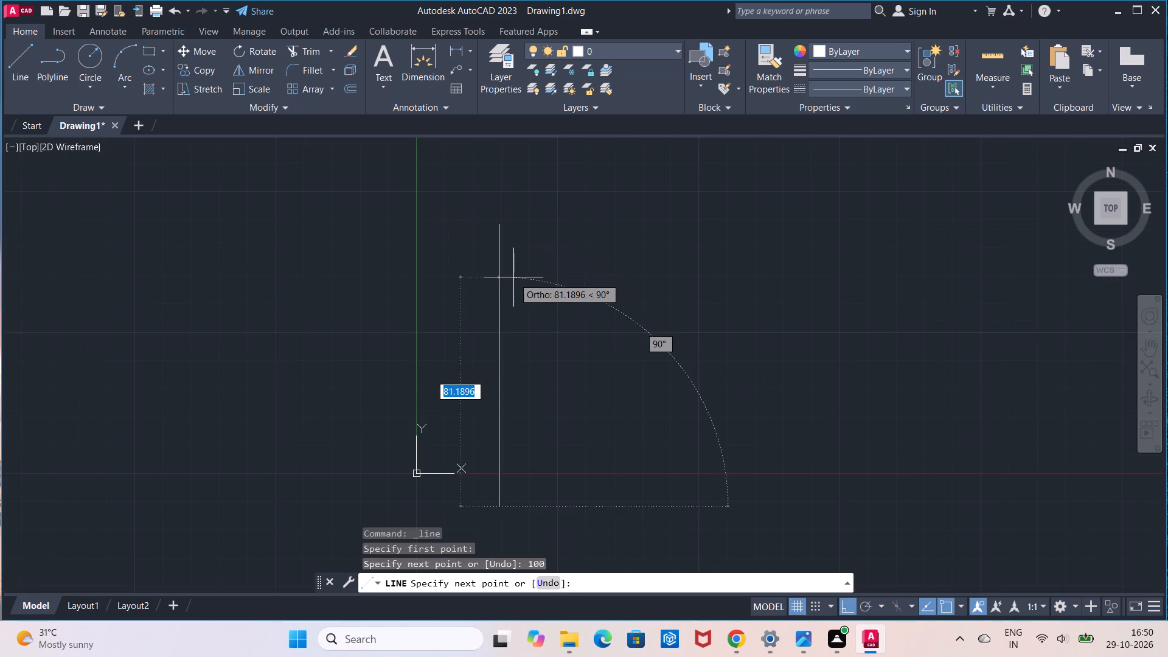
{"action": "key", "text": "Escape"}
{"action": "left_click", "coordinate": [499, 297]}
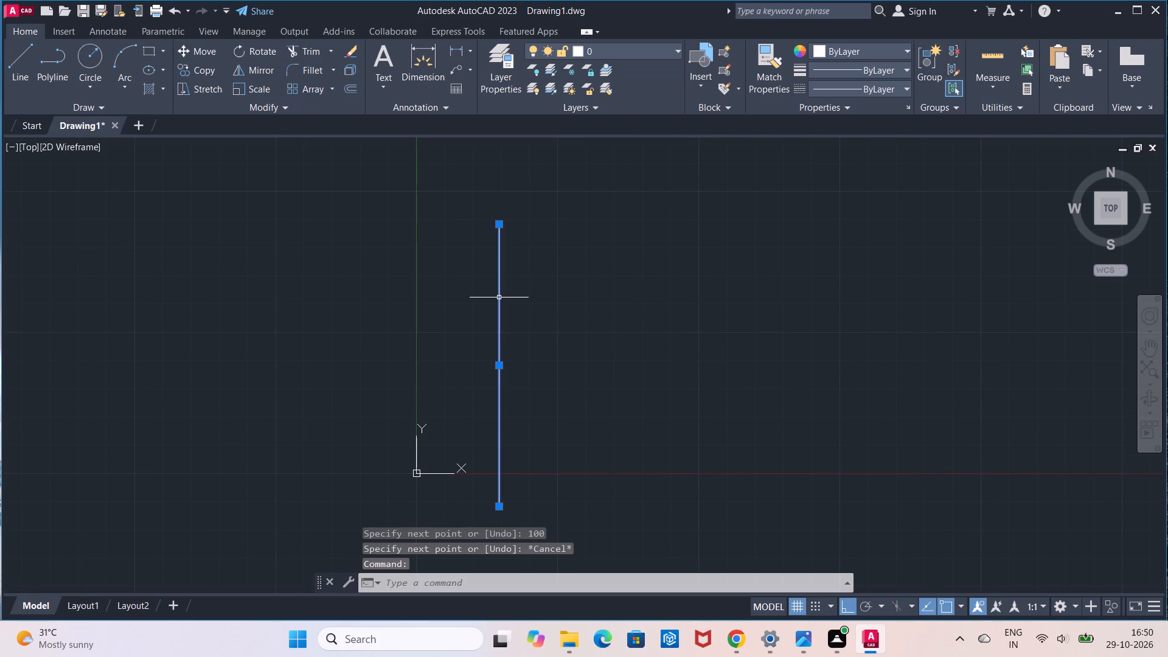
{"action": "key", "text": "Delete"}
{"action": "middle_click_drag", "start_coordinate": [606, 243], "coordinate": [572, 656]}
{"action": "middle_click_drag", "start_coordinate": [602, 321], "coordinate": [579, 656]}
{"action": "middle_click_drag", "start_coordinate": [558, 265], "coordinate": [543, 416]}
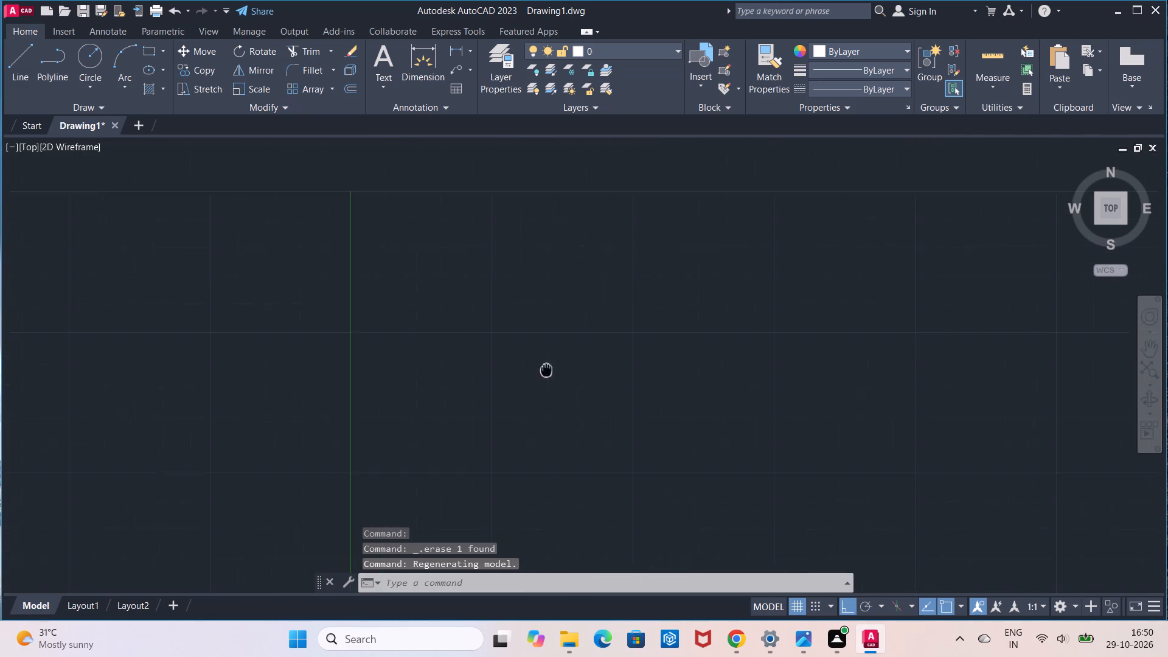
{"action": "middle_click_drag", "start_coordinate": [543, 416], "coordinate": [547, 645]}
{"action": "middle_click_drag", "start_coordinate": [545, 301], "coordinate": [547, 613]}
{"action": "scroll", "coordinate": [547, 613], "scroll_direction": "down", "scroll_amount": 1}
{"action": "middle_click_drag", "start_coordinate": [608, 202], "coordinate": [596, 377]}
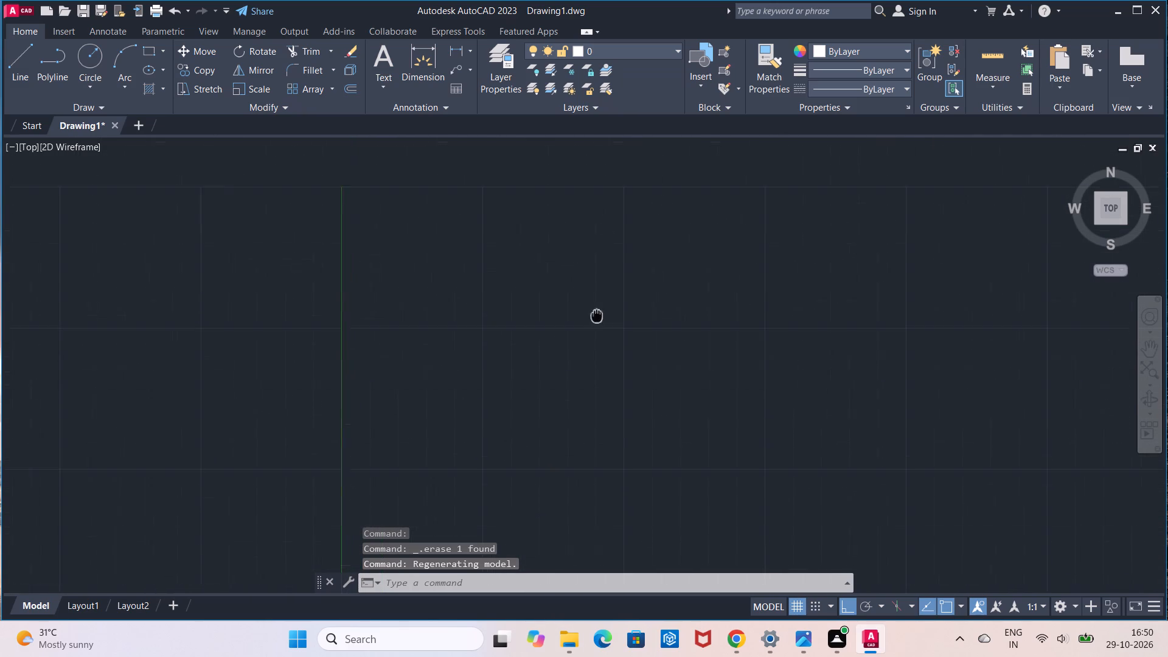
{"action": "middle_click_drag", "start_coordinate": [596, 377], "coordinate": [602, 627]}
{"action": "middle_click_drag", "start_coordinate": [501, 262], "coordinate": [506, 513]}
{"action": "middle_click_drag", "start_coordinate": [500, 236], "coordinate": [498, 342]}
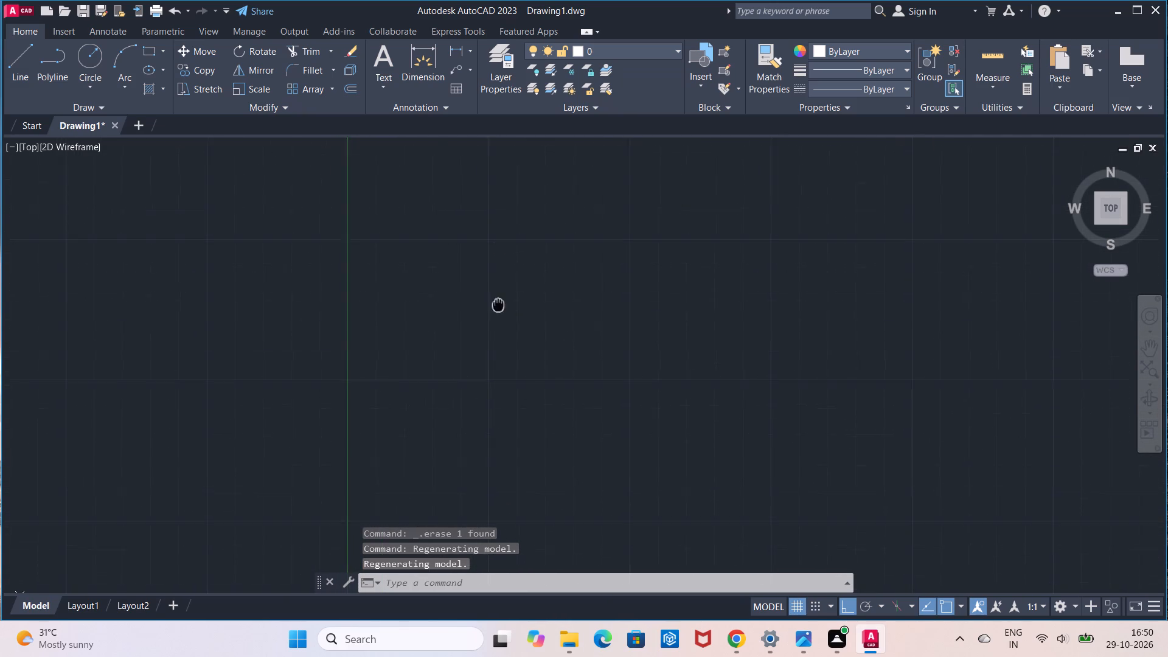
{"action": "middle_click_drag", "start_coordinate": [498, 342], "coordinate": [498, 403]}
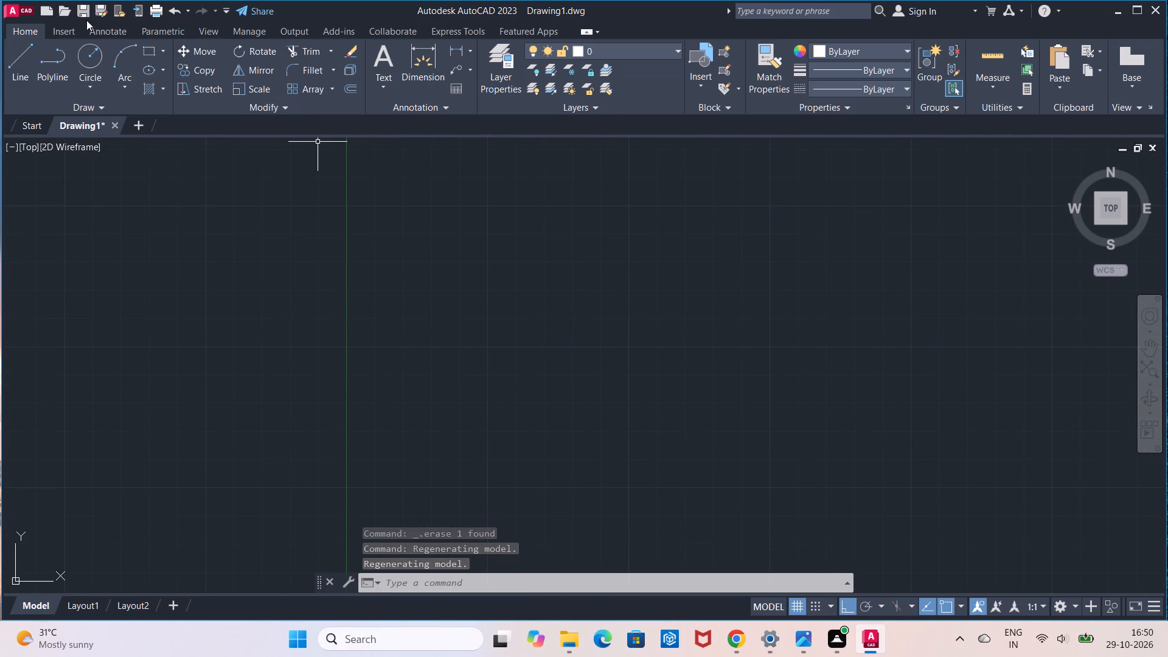
Draw a 150-unit vertical line downward from a free point near the top of the drawing area.
{"action": "left_click", "coordinate": [24, 79]}
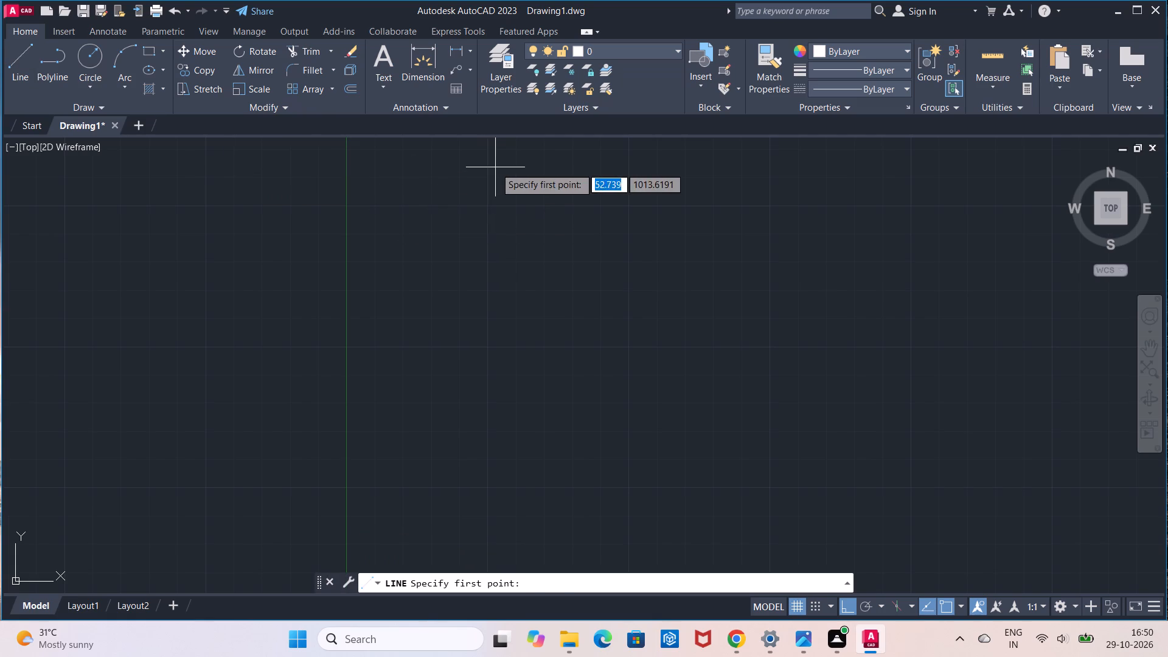
{"action": "left_click", "coordinate": [495, 167]}
{"action": "type", "text": "15"}
{"action": "key", "text": "0"}
{"action": "key", "text": "Return"}
{"action": "scroll", "coordinate": [554, 324], "scroll_direction": "down", "scroll_amount": 2}
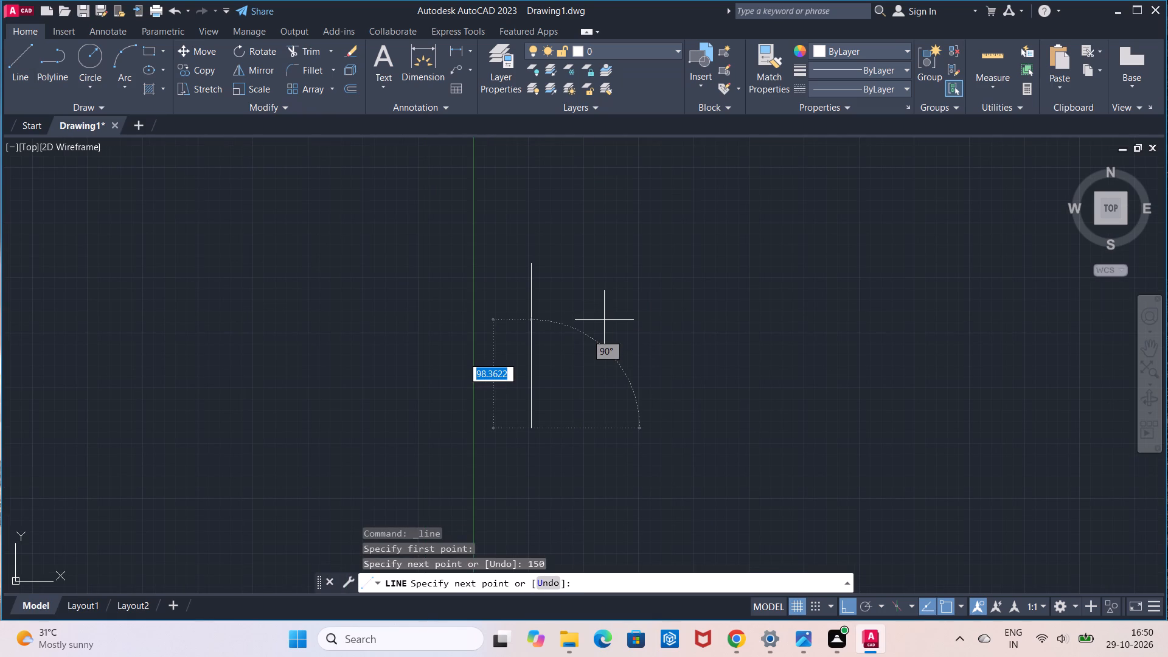
{"action": "key", "text": "Escape"}
Check the vertical line's length with a linear dimension between its endpoints, without placing the dimension.
{"action": "left_click", "coordinate": [453, 54]}
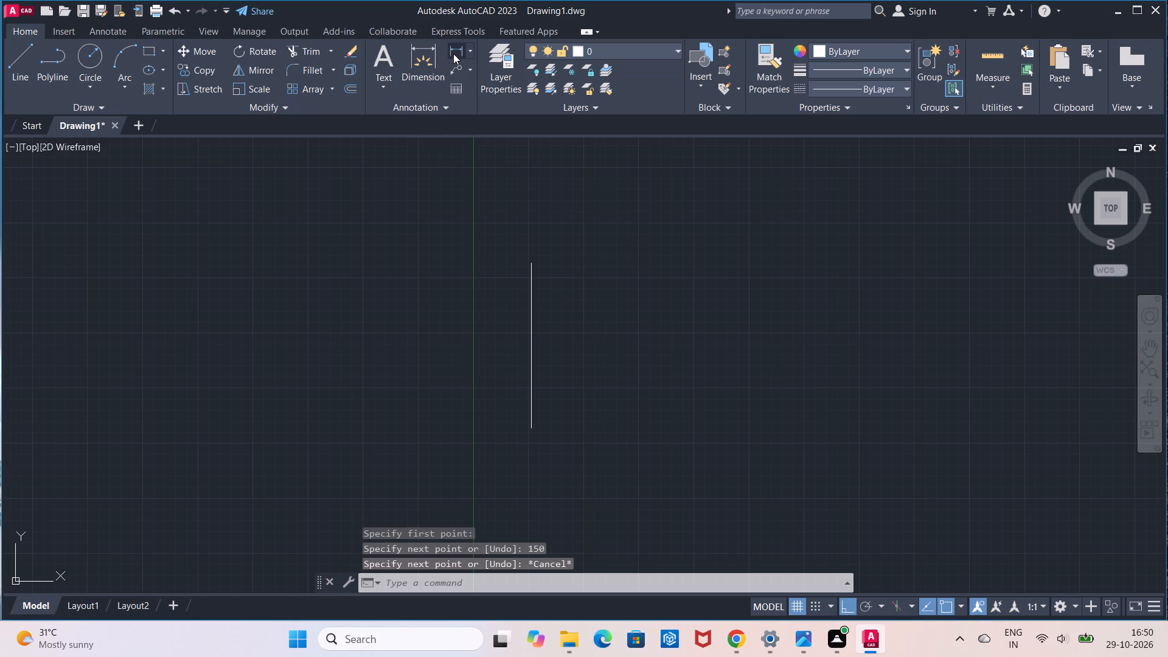
{"action": "left_click", "coordinate": [530, 266]}
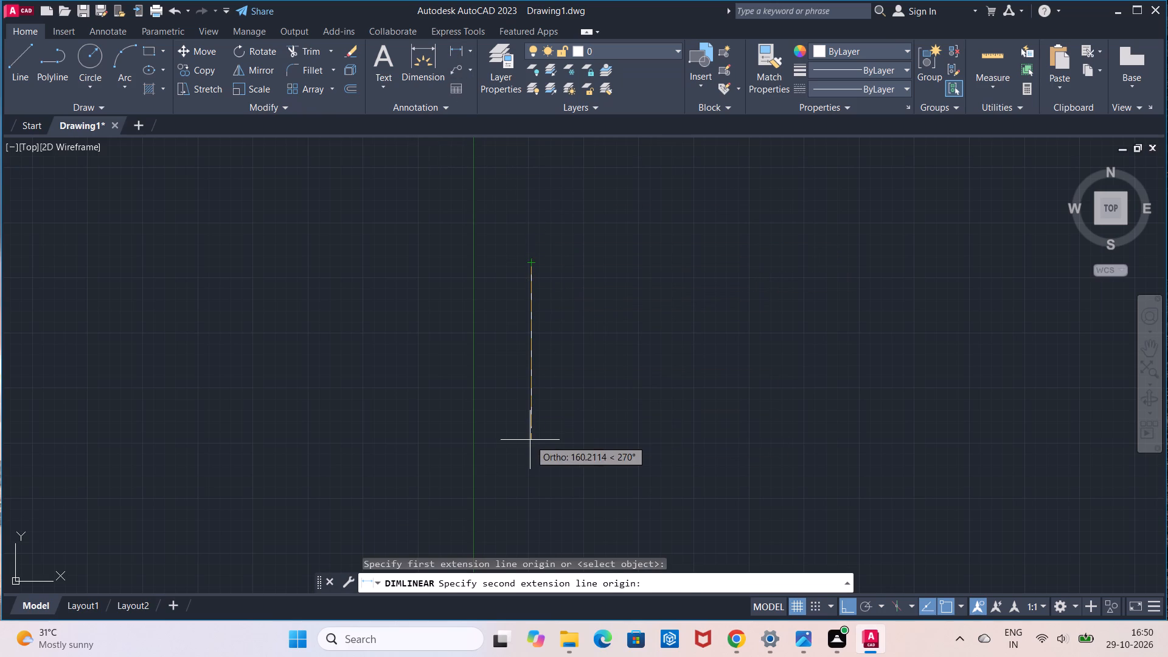
{"action": "left_click", "coordinate": [536, 429]}
{"action": "scroll", "coordinate": [519, 429], "scroll_direction": "up", "scroll_amount": 3}
{"action": "scroll", "coordinate": [519, 429], "scroll_direction": "down", "scroll_amount": 1}
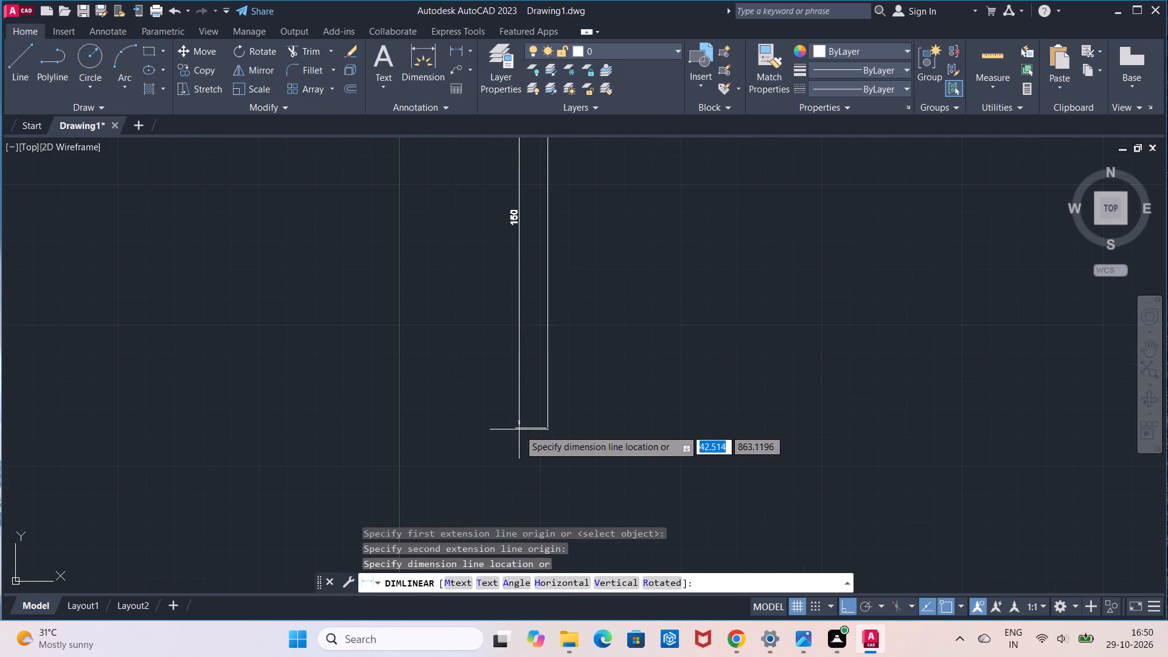
{"action": "key", "text": "Escape"}
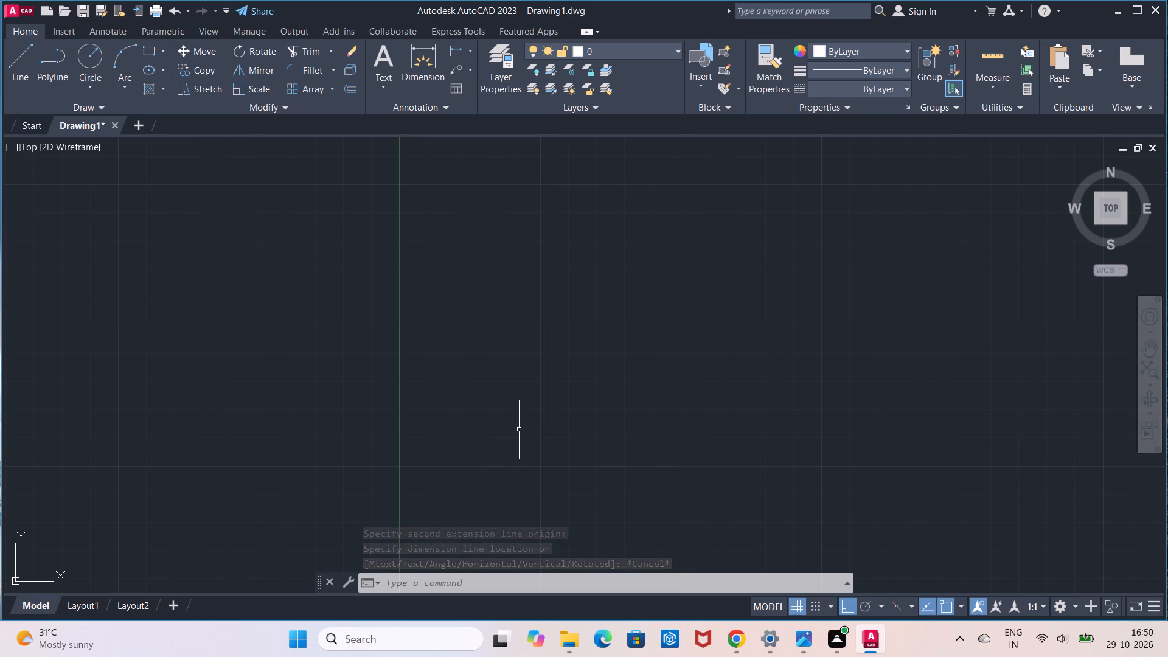
Complete a rectangle from the vertical line's top end with lines 100 units right, 150 down and back to its bottom end.
{"action": "middle_click_drag", "start_coordinate": [563, 408], "coordinate": [537, 439]}
{"action": "scroll", "coordinate": [559, 391], "scroll_direction": "down", "scroll_amount": 2}
{"action": "middle_click_drag", "start_coordinate": [559, 391], "coordinate": [533, 396]}
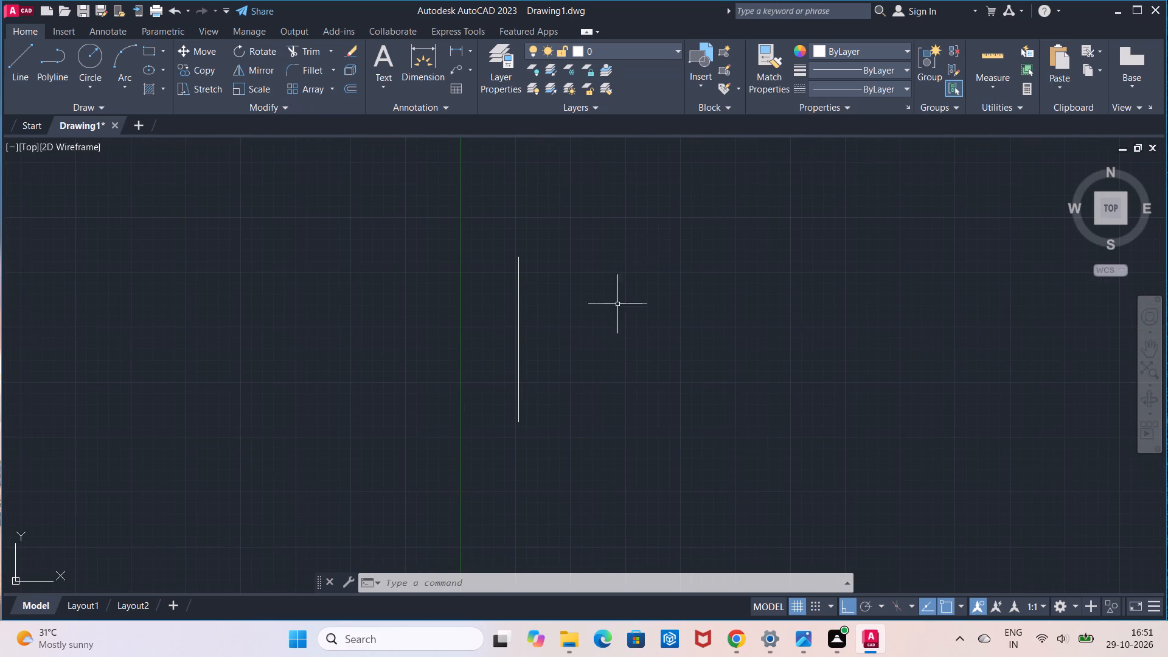
{"action": "left_click", "coordinate": [869, 94]}
{"action": "left_click", "coordinate": [863, 107]}
{"action": "left_click", "coordinate": [22, 71]}
{"action": "left_click", "coordinate": [519, 258]}
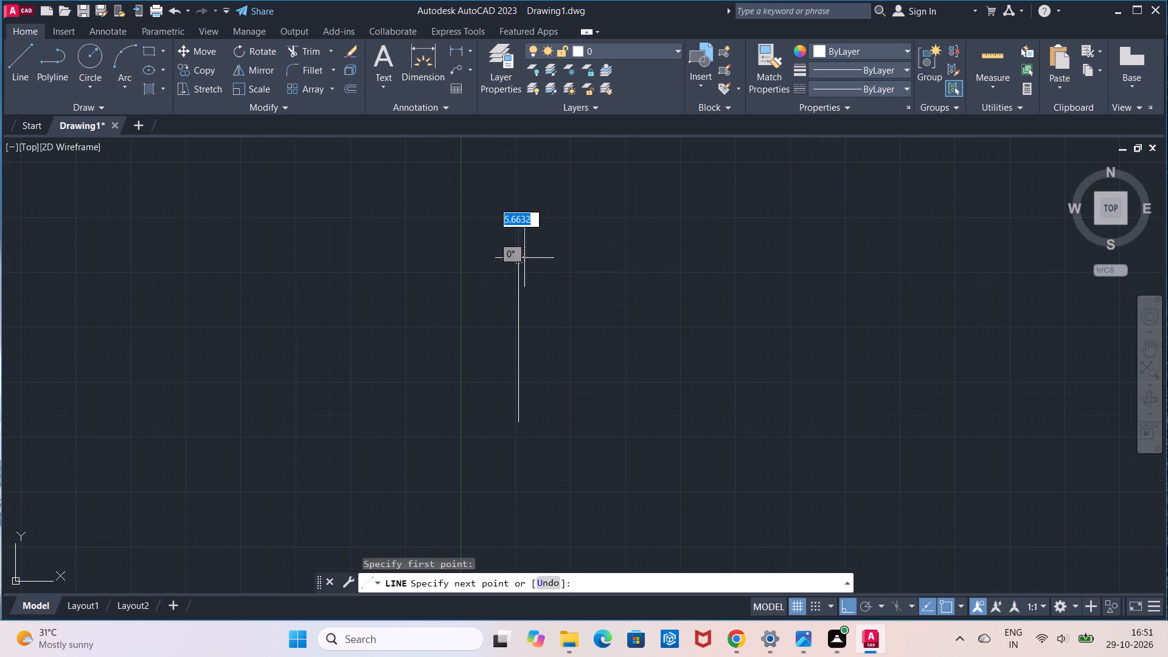
{"action": "type", "text": "100"}
{"action": "key", "text": "Return"}
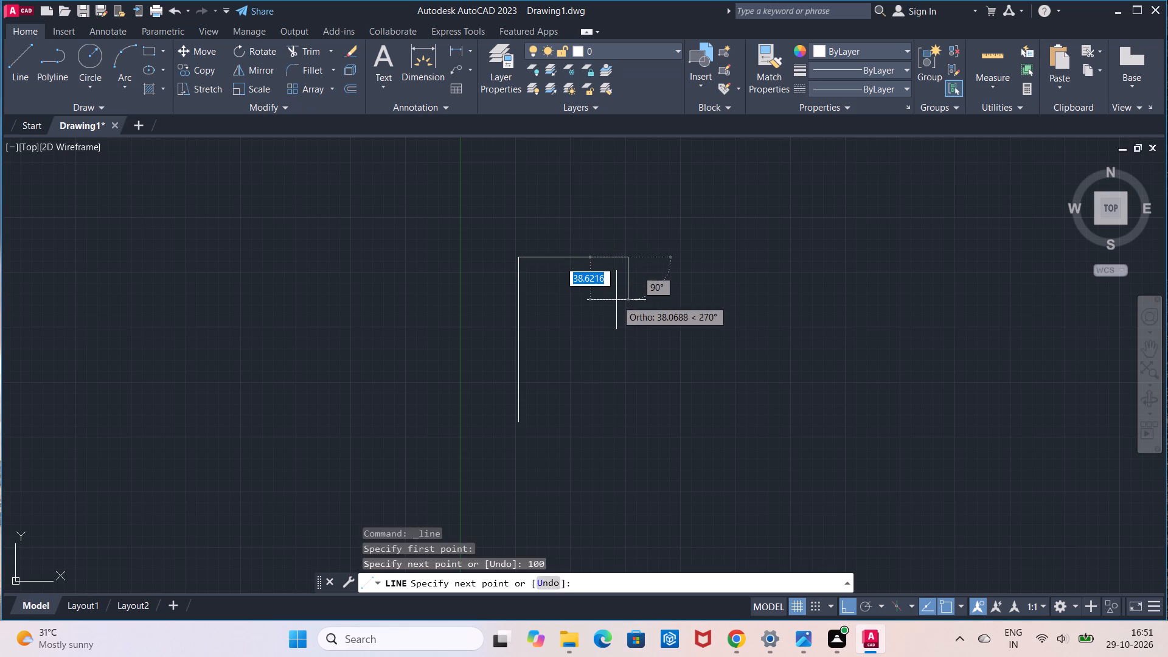
{"action": "type", "text": "150"}
{"action": "key", "text": "Return"}
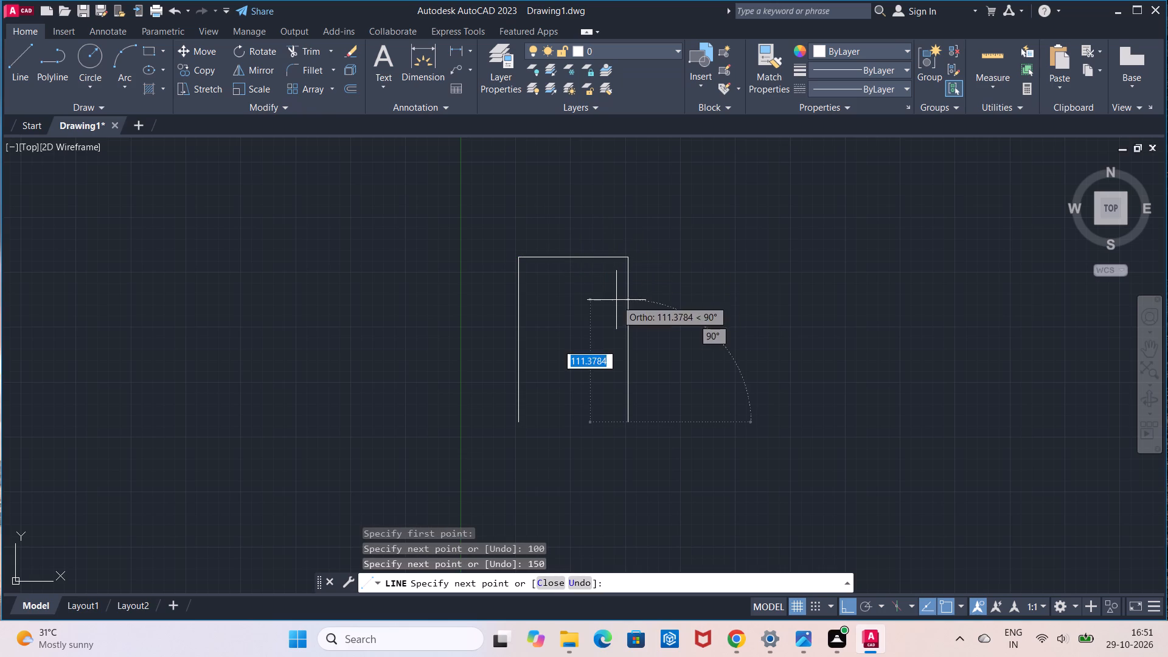
{"action": "left_click", "coordinate": [520, 419]}
{"action": "key", "text": "Escape"}
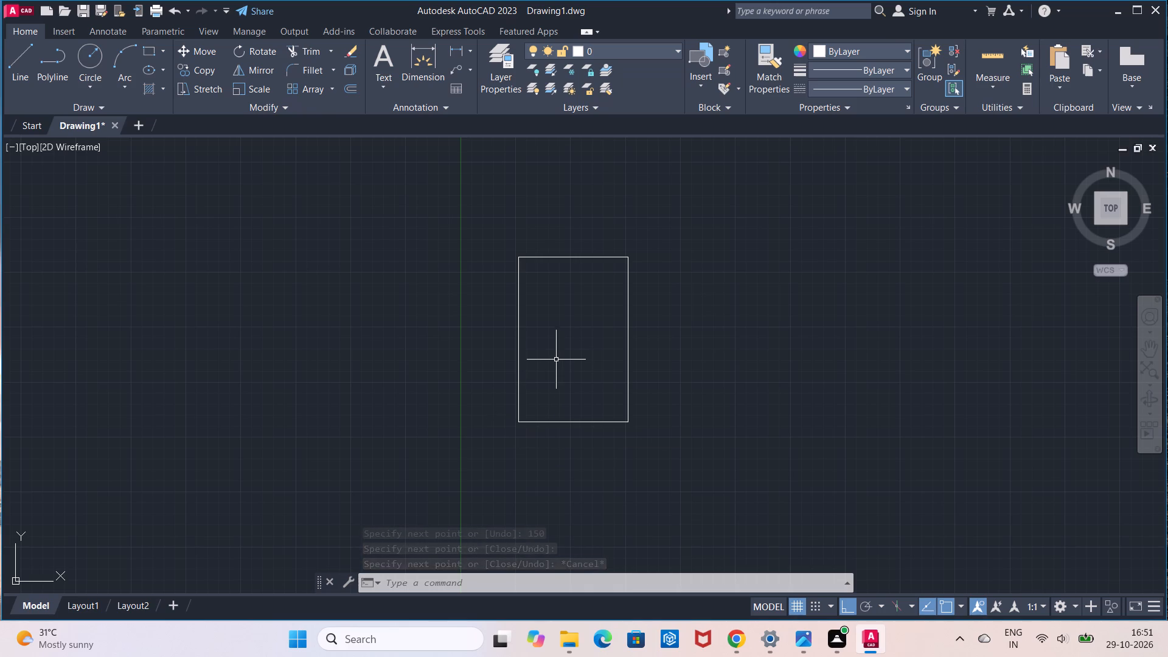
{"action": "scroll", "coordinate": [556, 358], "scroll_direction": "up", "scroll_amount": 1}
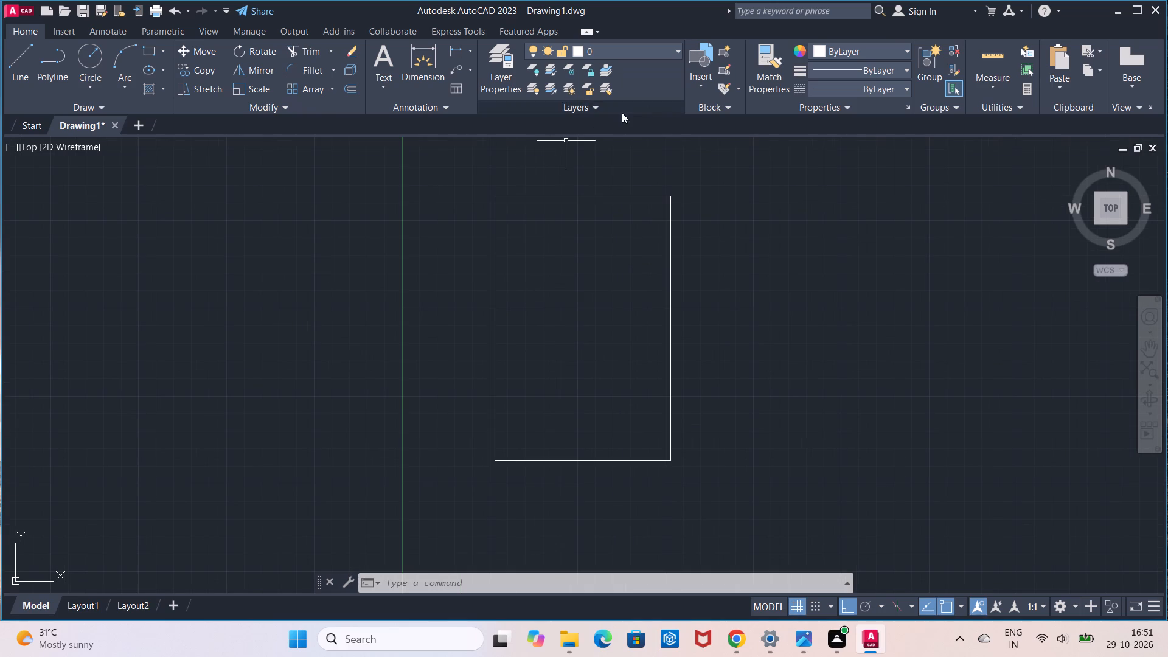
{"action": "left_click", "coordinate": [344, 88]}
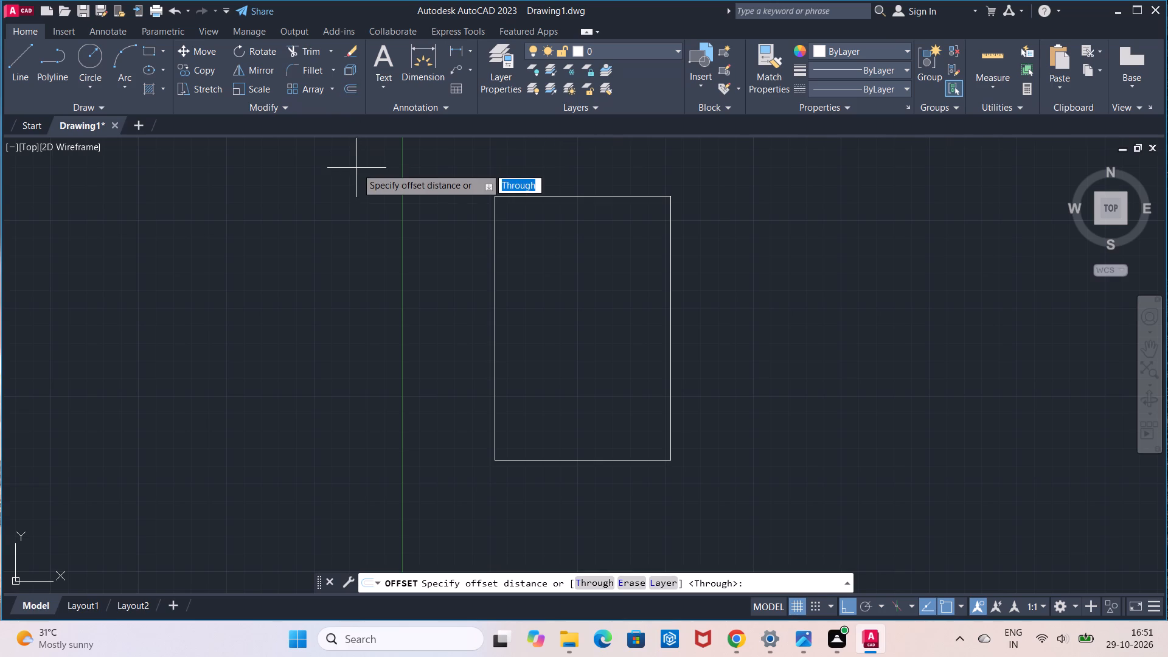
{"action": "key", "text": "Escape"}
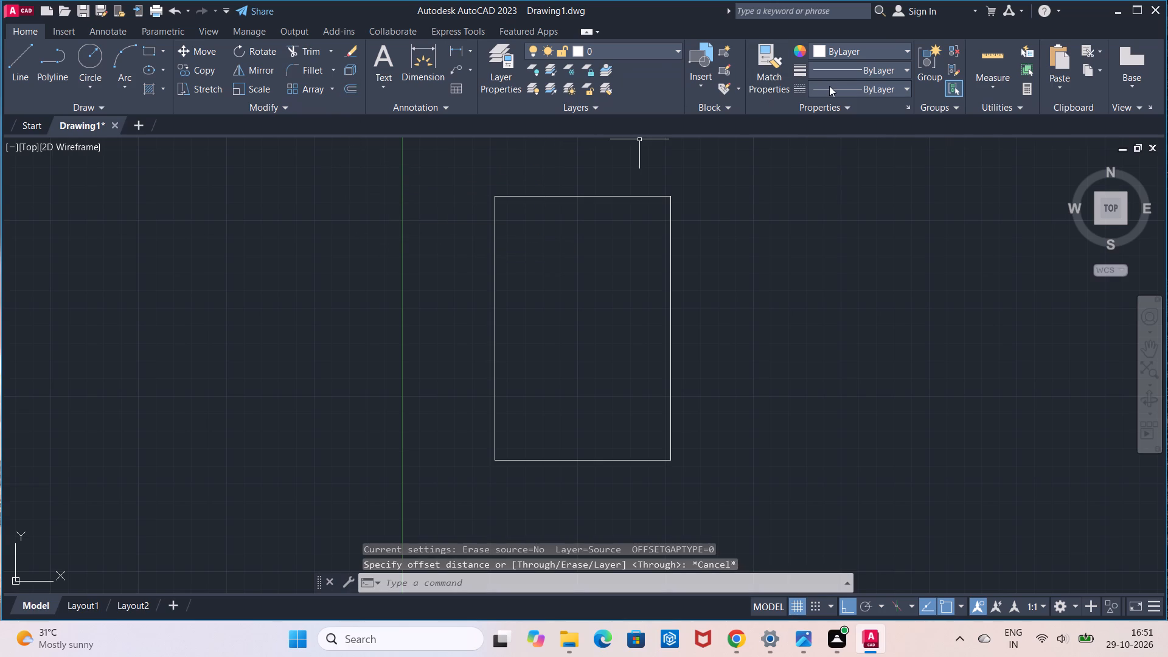
Load the CENTER2 linetype from acadiso.lin into the drawing.
{"action": "left_click", "coordinate": [830, 86]}
{"action": "left_click", "coordinate": [856, 166]}
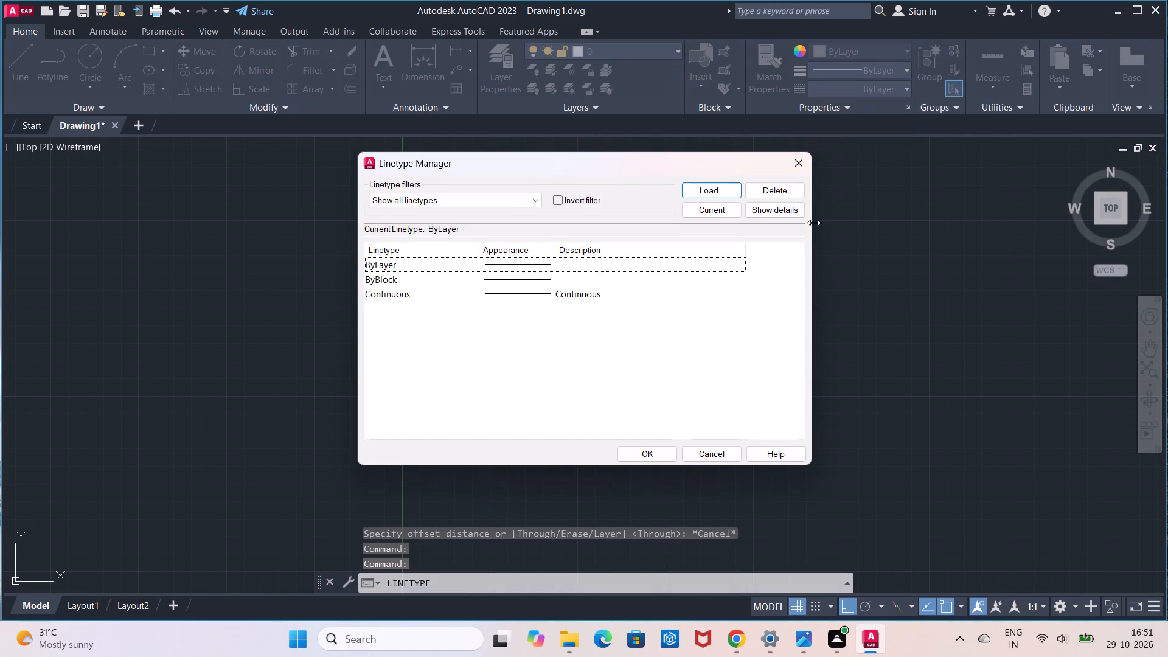
{"action": "left_click", "coordinate": [683, 188]}
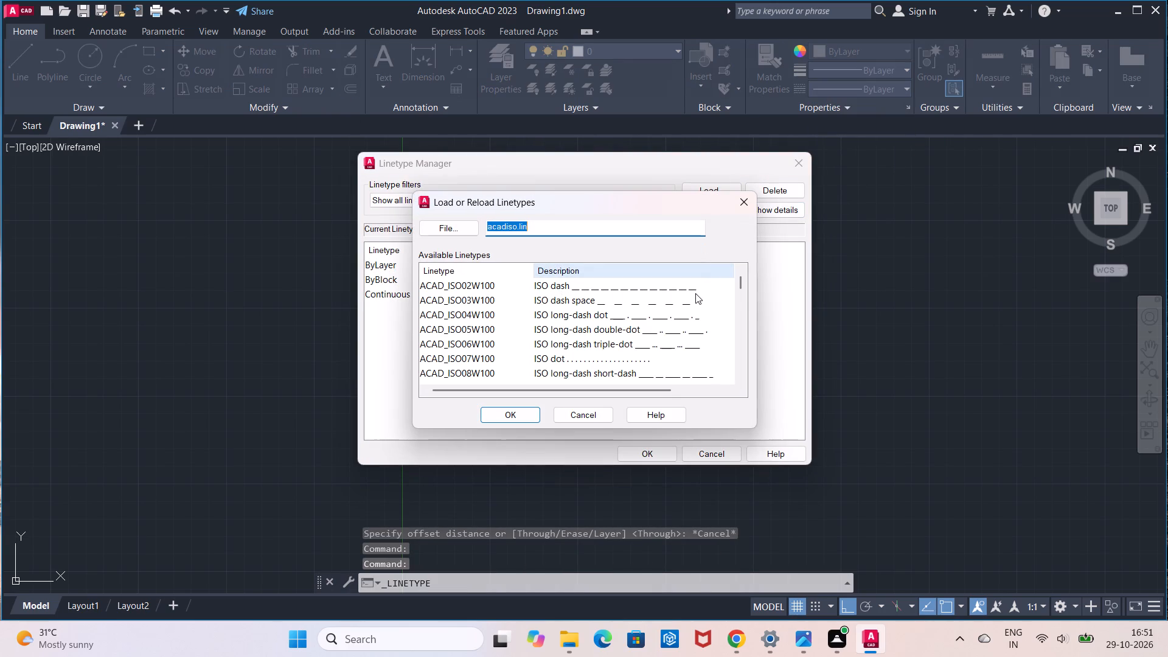
{"action": "scroll", "coordinate": [695, 293], "scroll_direction": "down", "scroll_amount": 6}
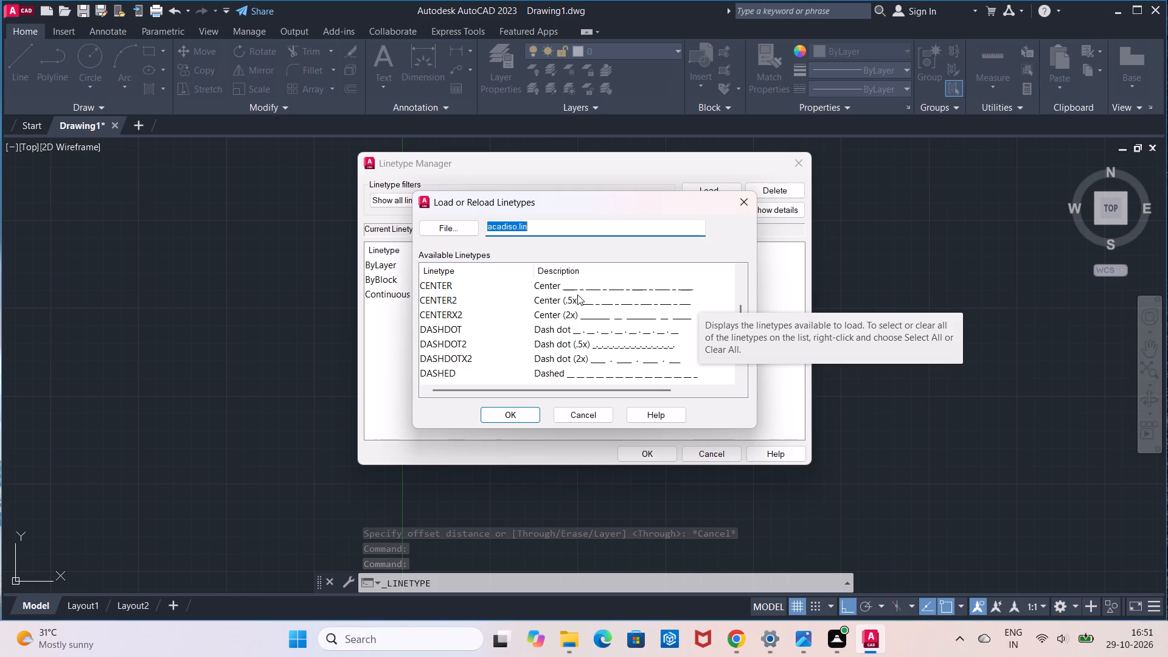
{"action": "left_click", "coordinate": [574, 300]}
{"action": "left_click", "coordinate": [501, 419]}
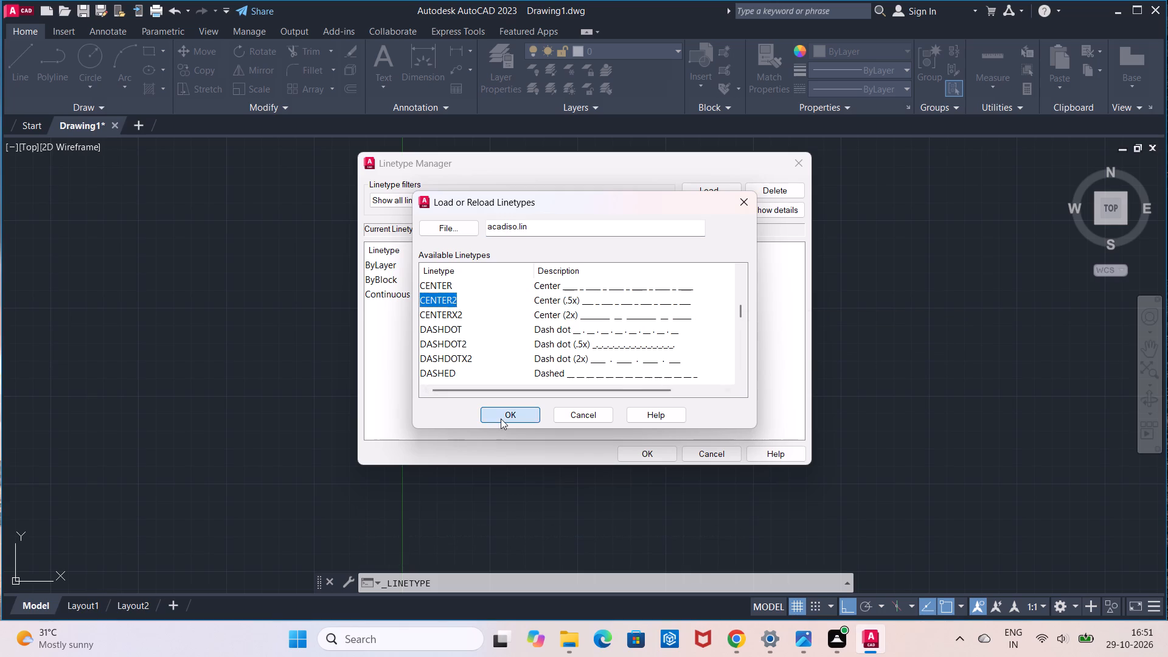
{"action": "left_click", "coordinate": [636, 450]}
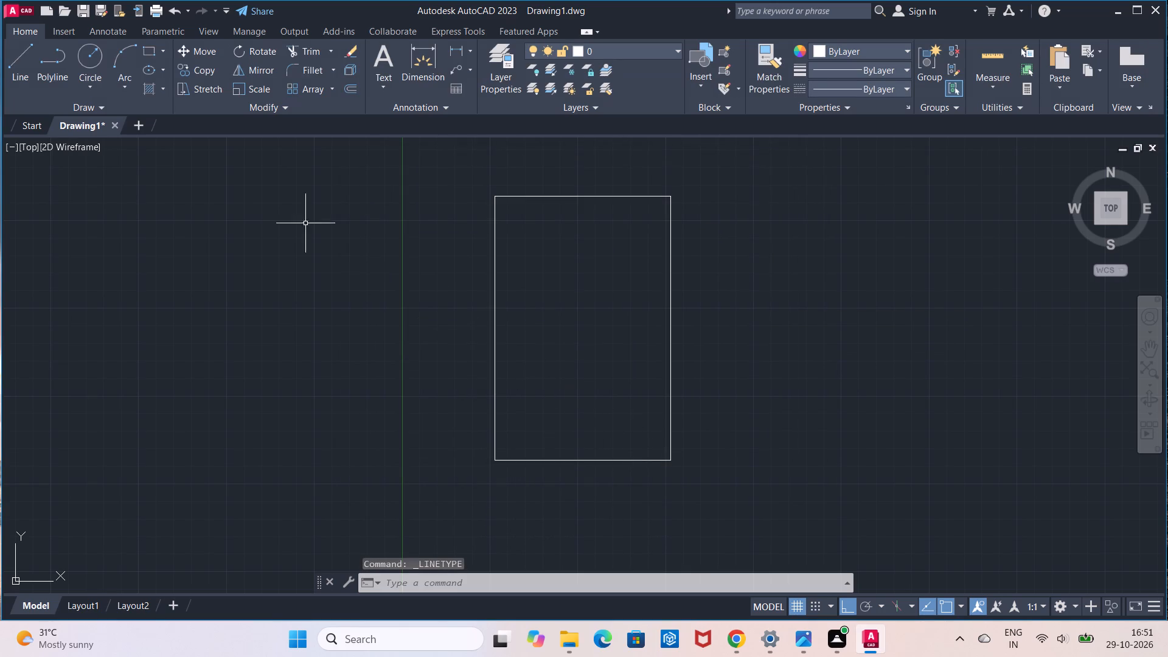
Draw a horizontal line across the rectangle from the midpoint of its left side to the midpoint of its right side.
{"action": "left_click", "coordinate": [21, 57]}
{"action": "left_click", "coordinate": [494, 331]}
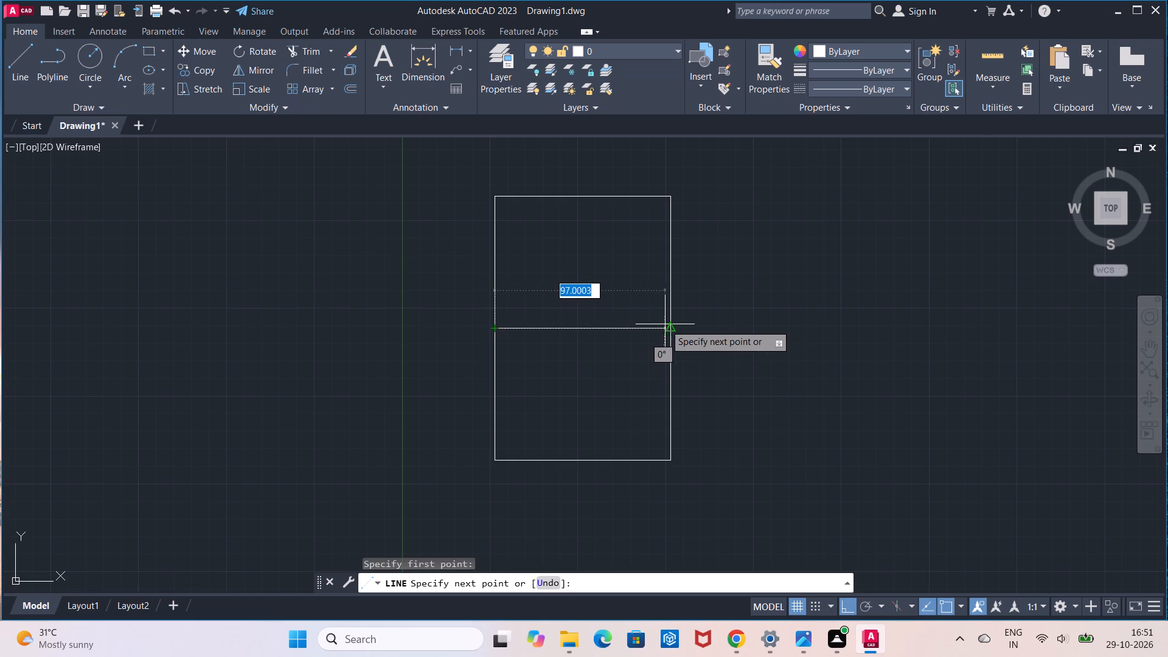
{"action": "left_click", "coordinate": [667, 324]}
{"action": "key", "text": "Escape"}
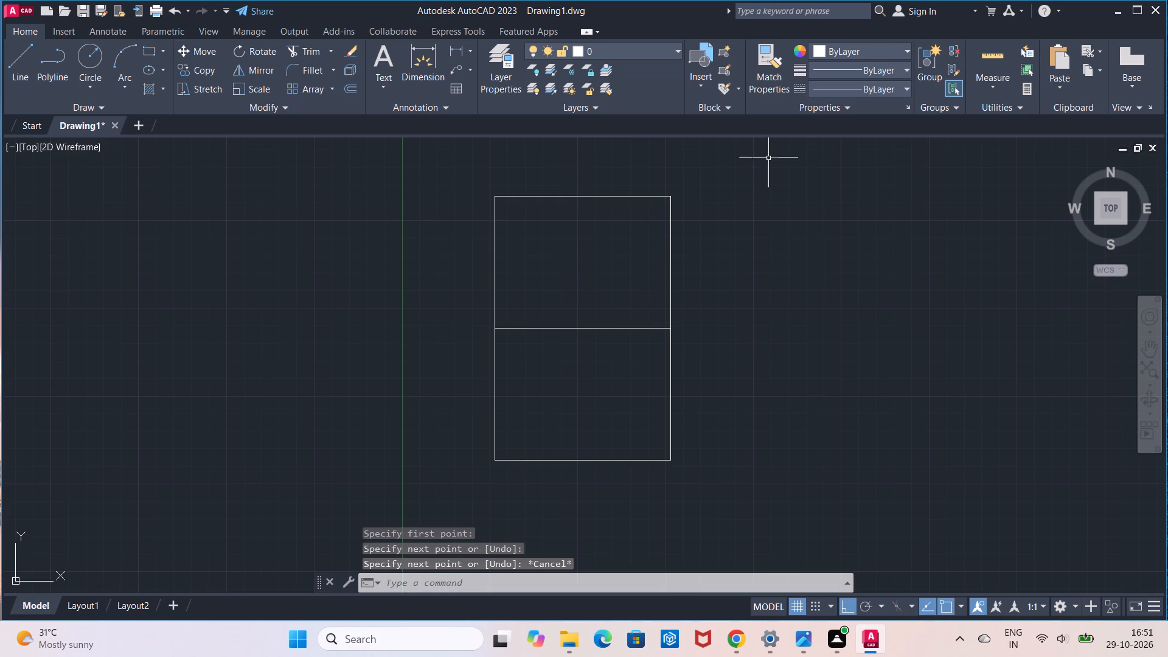
Change the linetype of the rectangle's horizontal middle line to CENTER2.
{"action": "left_click", "coordinate": [829, 94]}
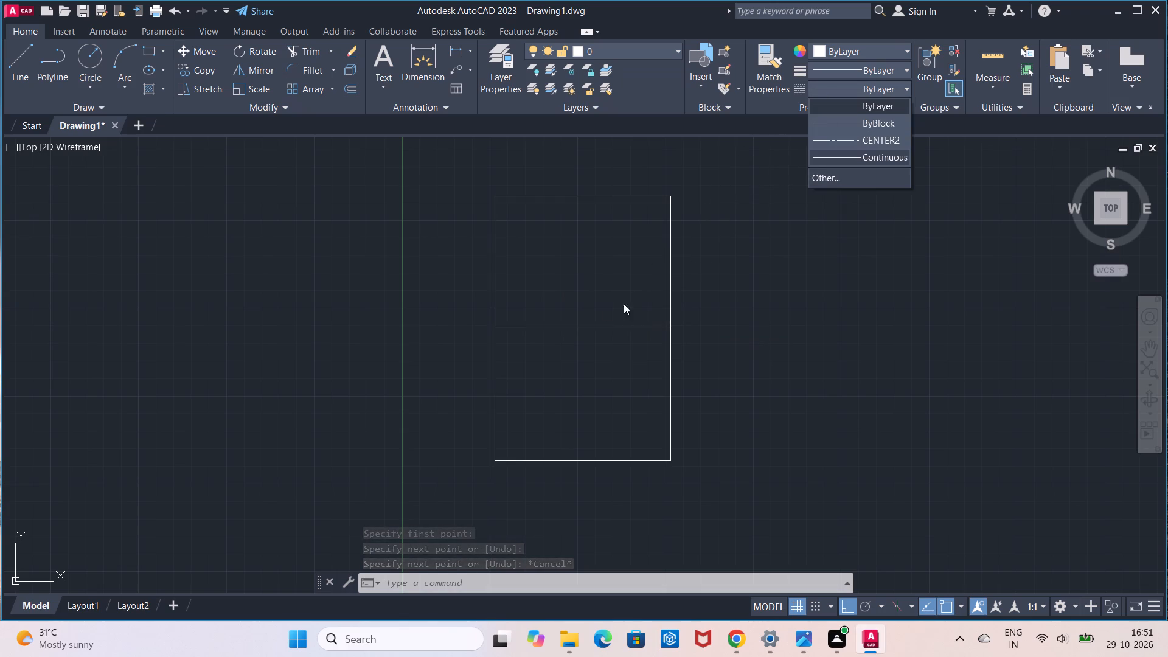
{"action": "left_click", "coordinate": [594, 327]}
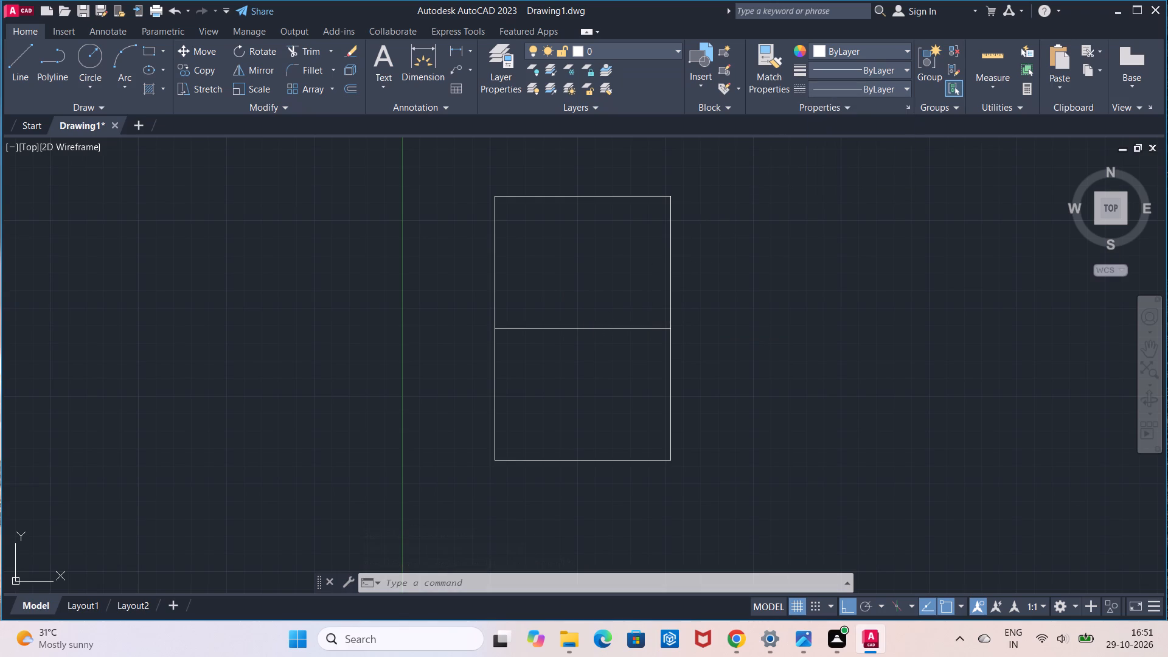
{"action": "left_click", "coordinate": [594, 327]}
{"action": "left_click", "coordinate": [875, 88]}
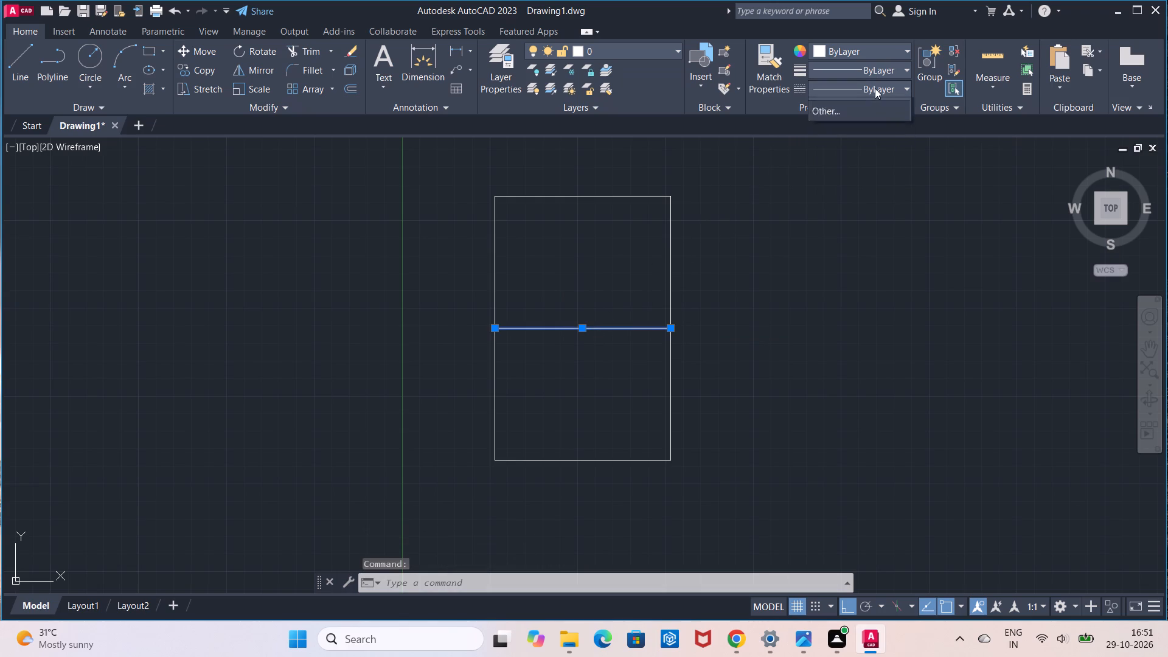
{"action": "left_click", "coordinate": [861, 137]}
{"action": "key", "text": "Escape"}
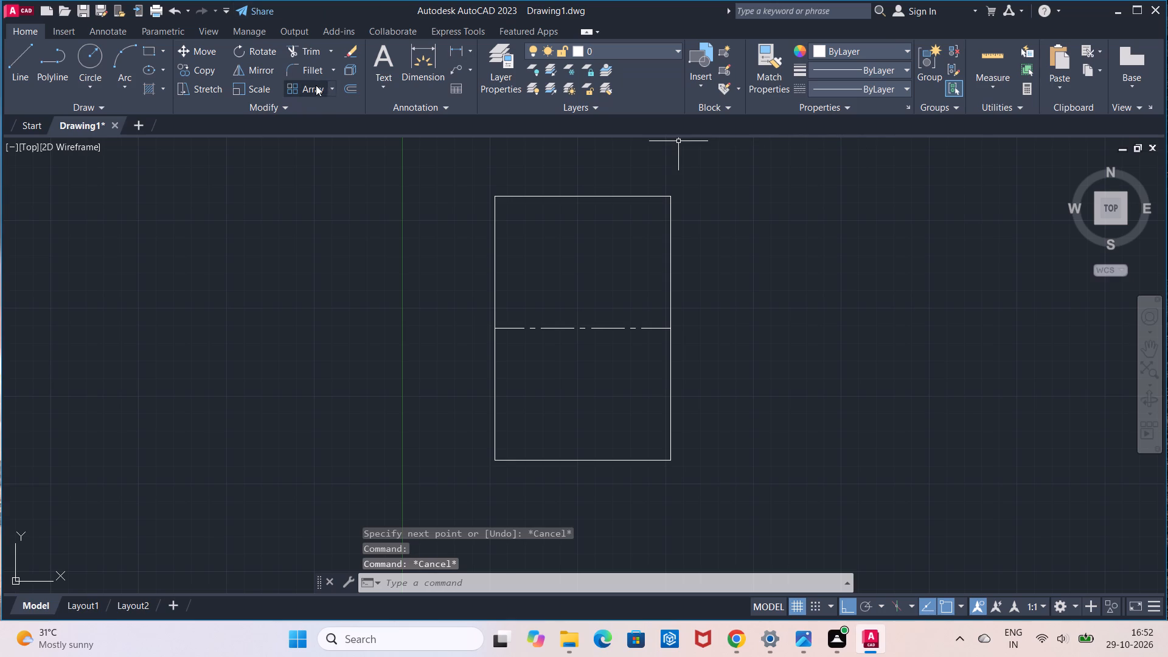
Offset the horizontal center line by 60 units, once above and once below, inside the rectangle.
{"action": "left_click", "coordinate": [347, 91]}
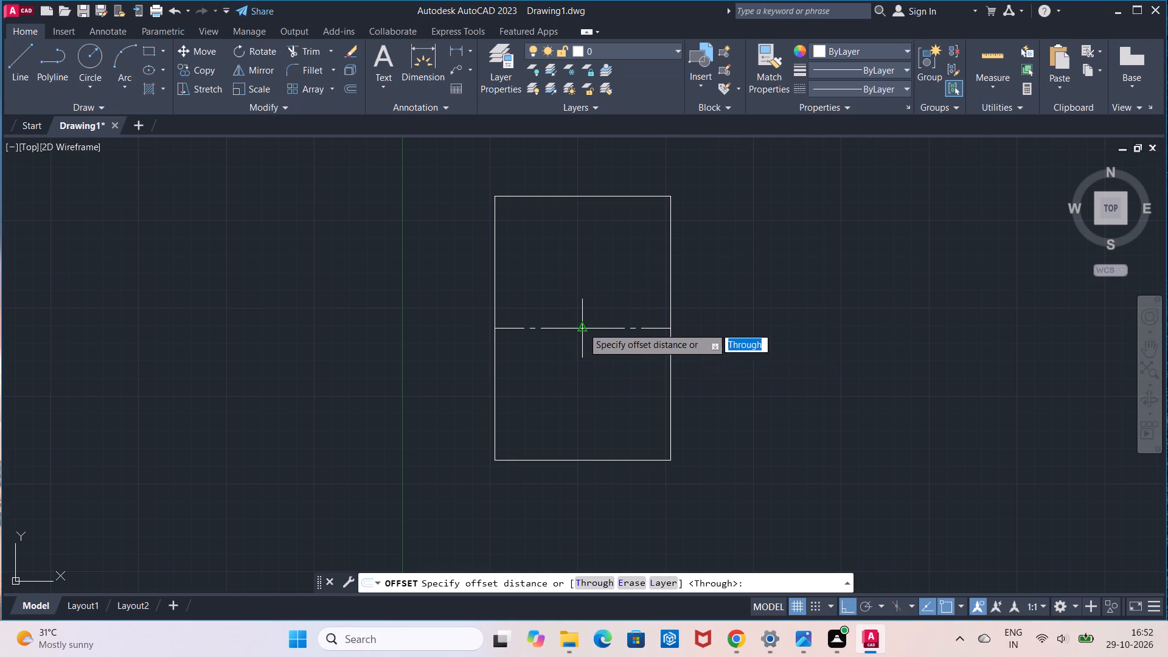
{"action": "left_click", "coordinate": [581, 327]}
{"action": "type", "text": "60"}
{"action": "key", "text": "Return"}
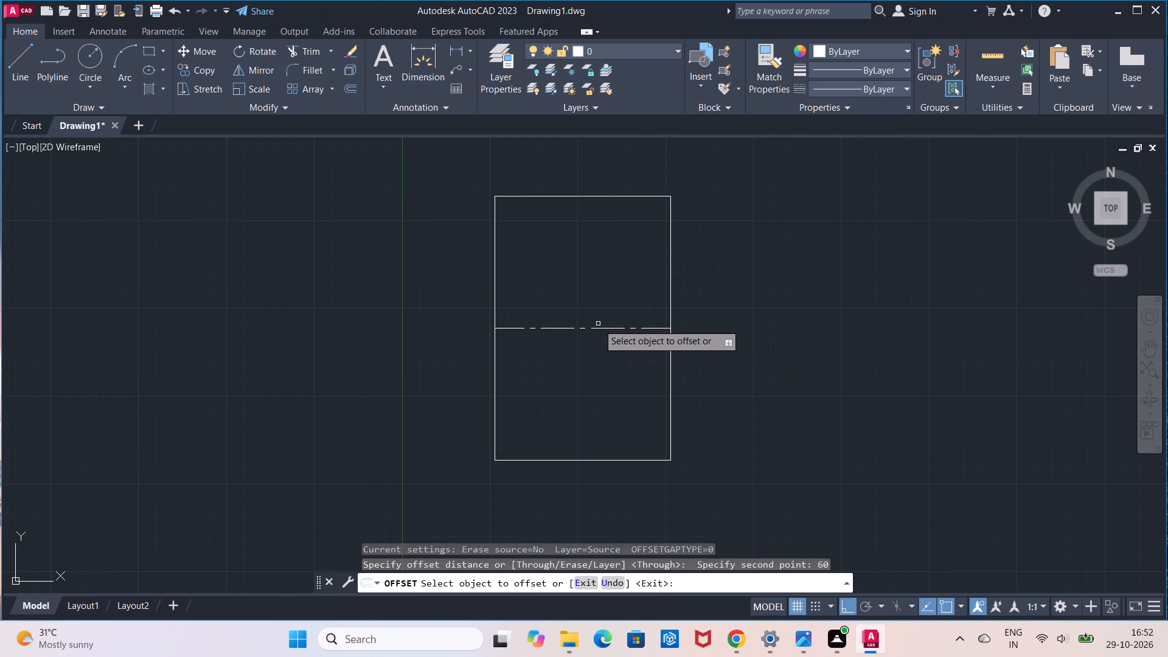
{"action": "left_click", "coordinate": [601, 326]}
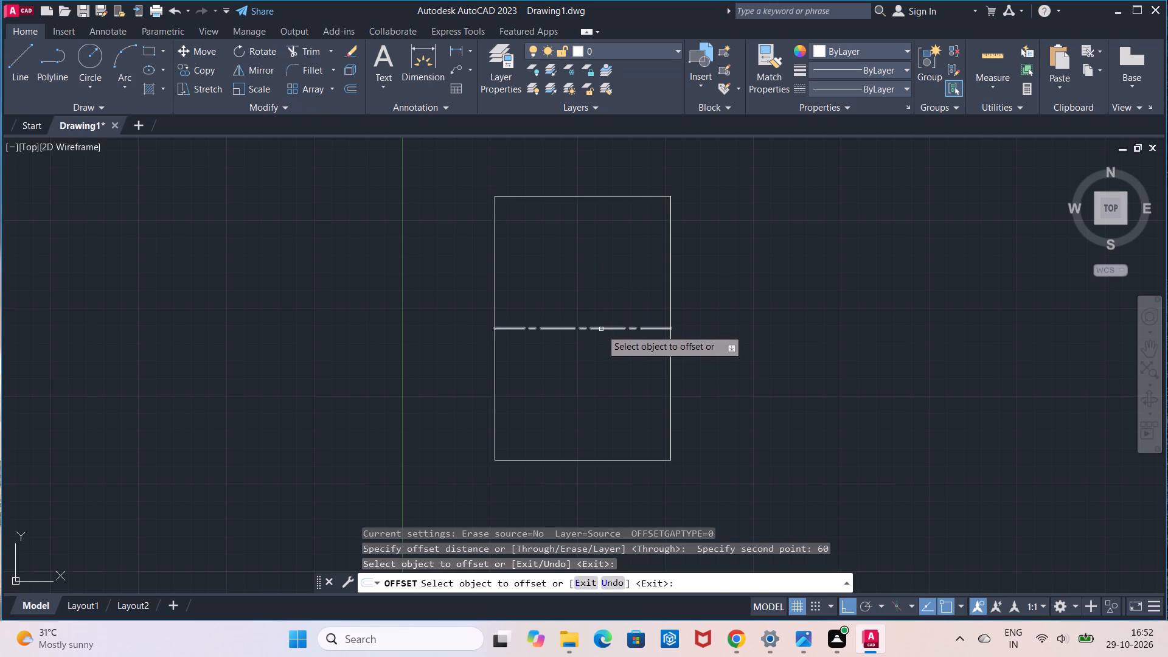
{"action": "left_click", "coordinate": [601, 329]}
{"action": "left_click", "coordinate": [600, 287]}
{"action": "left_click", "coordinate": [601, 327]}
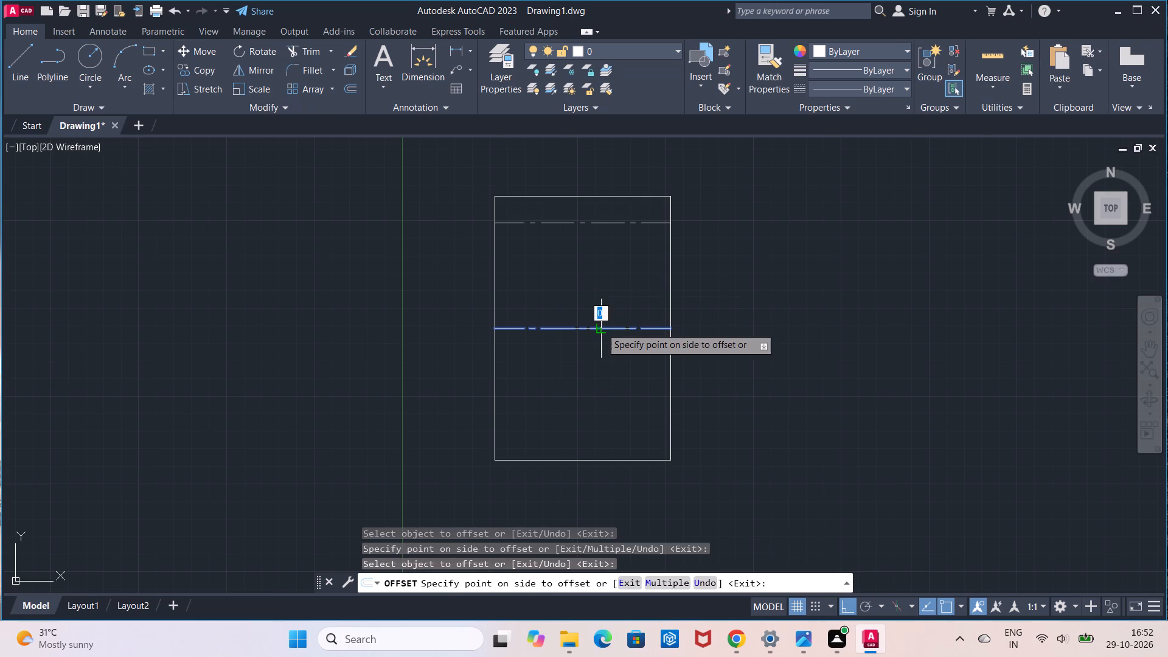
{"action": "left_click", "coordinate": [599, 350]}
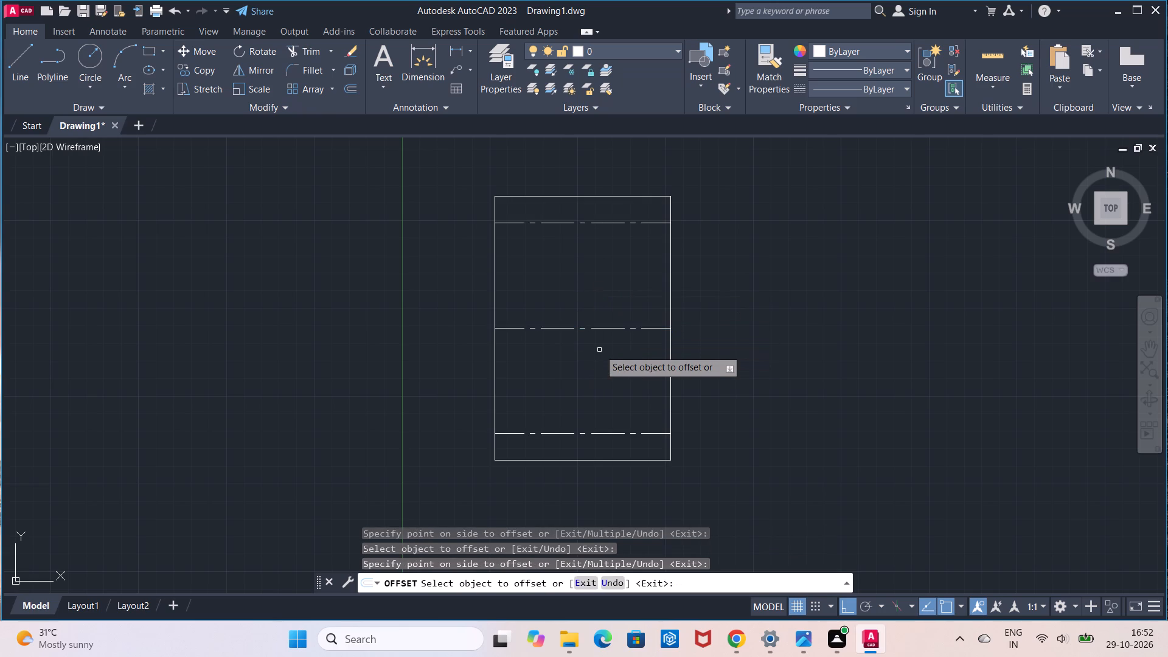
{"action": "key", "text": "Escape"}
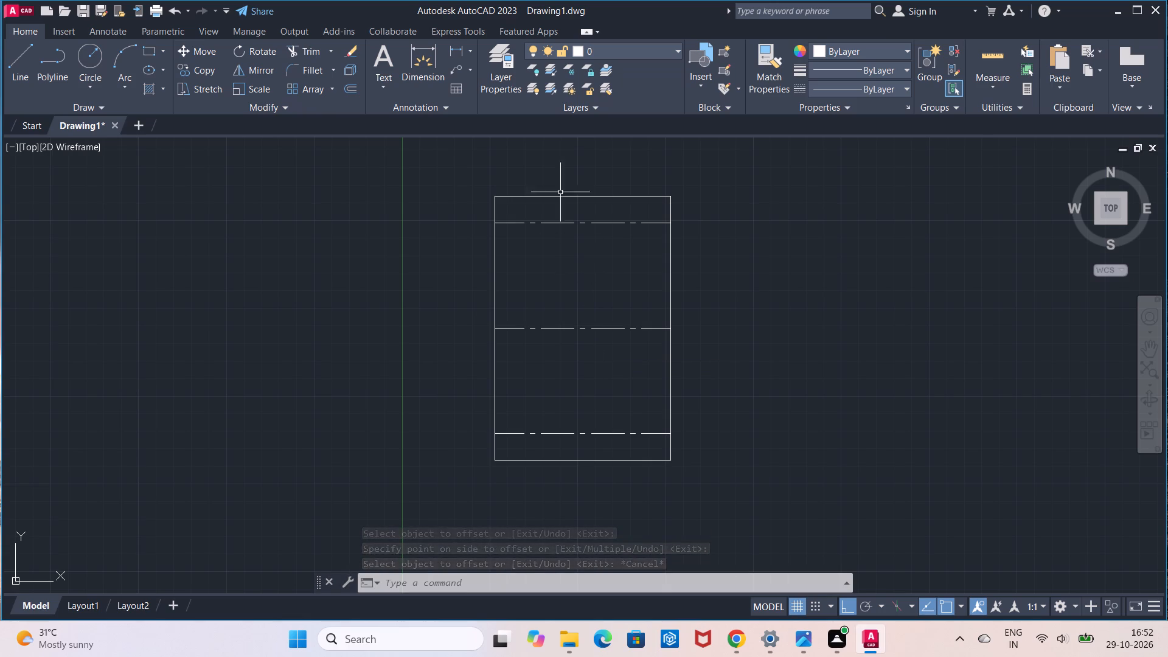
Measure the vertical distance between the left ends of the upper and lower center lines with a linear dimension.
{"action": "left_click", "coordinate": [462, 50]}
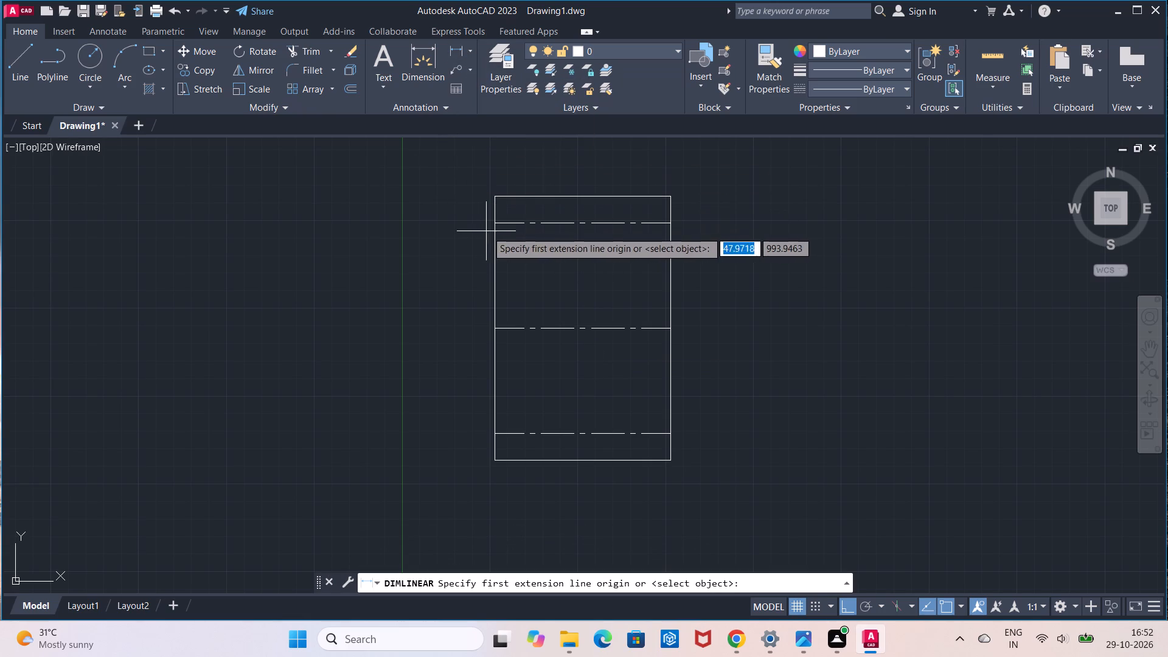
{"action": "left_click", "coordinate": [492, 225]}
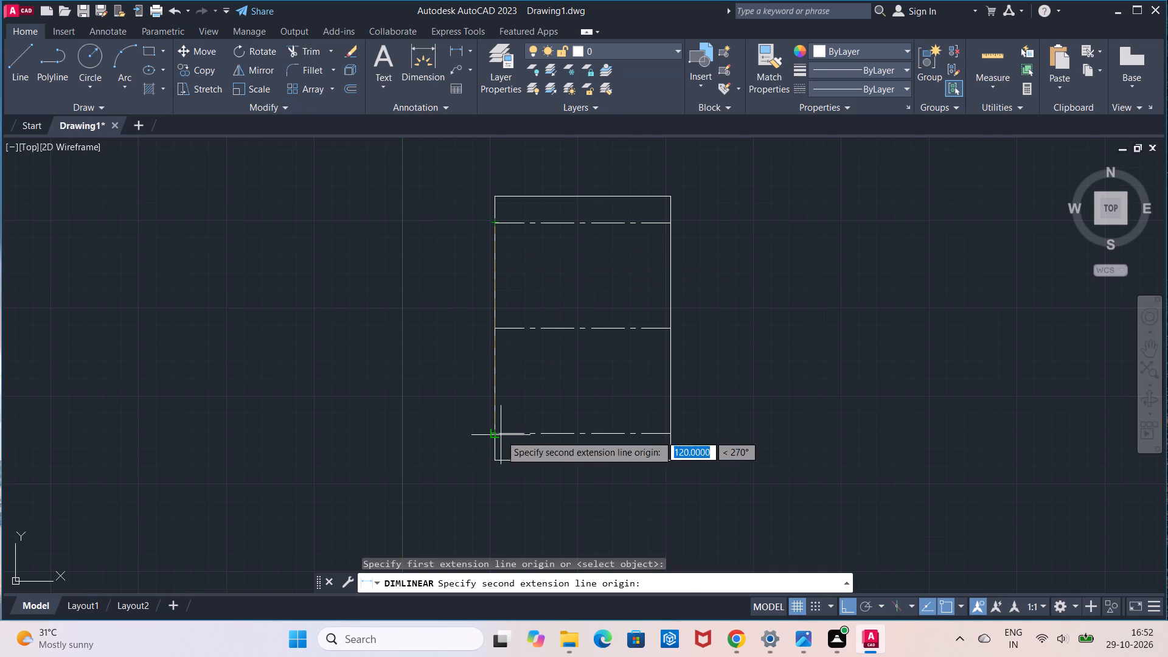
{"action": "left_click", "coordinate": [501, 435]}
{"action": "key", "text": "Escape"}
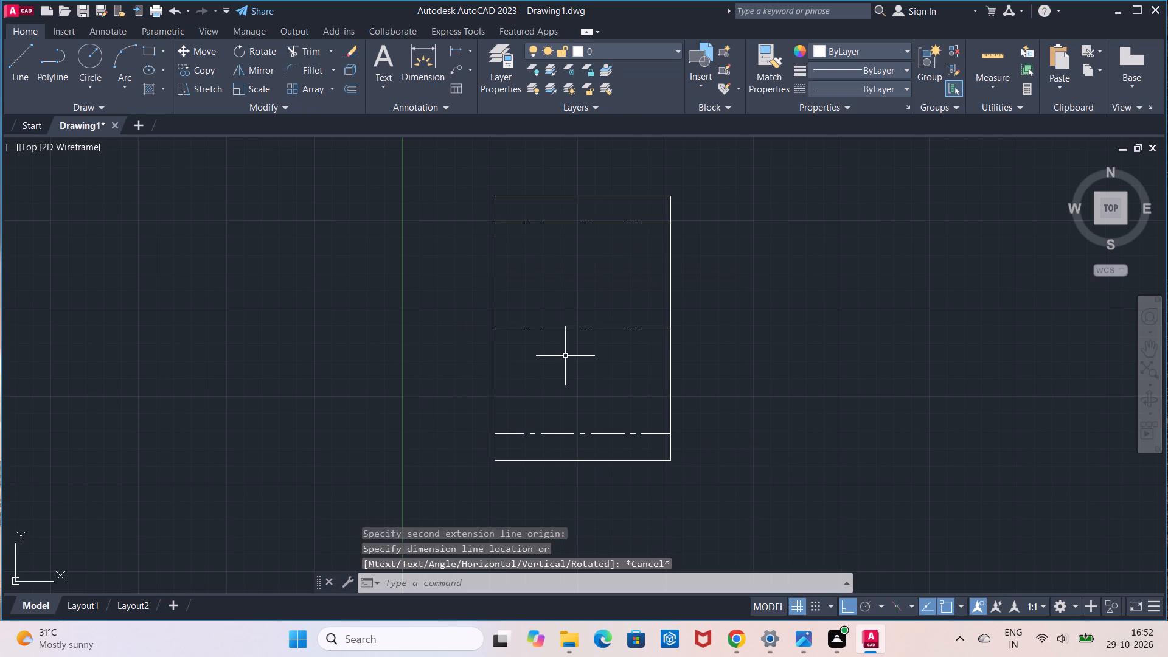
With CENTER2 as the current linetype, draw a vertical line from the midpoint of the rectangle's bottom side to its top side's midpoint.
{"action": "left_click", "coordinate": [822, 89]}
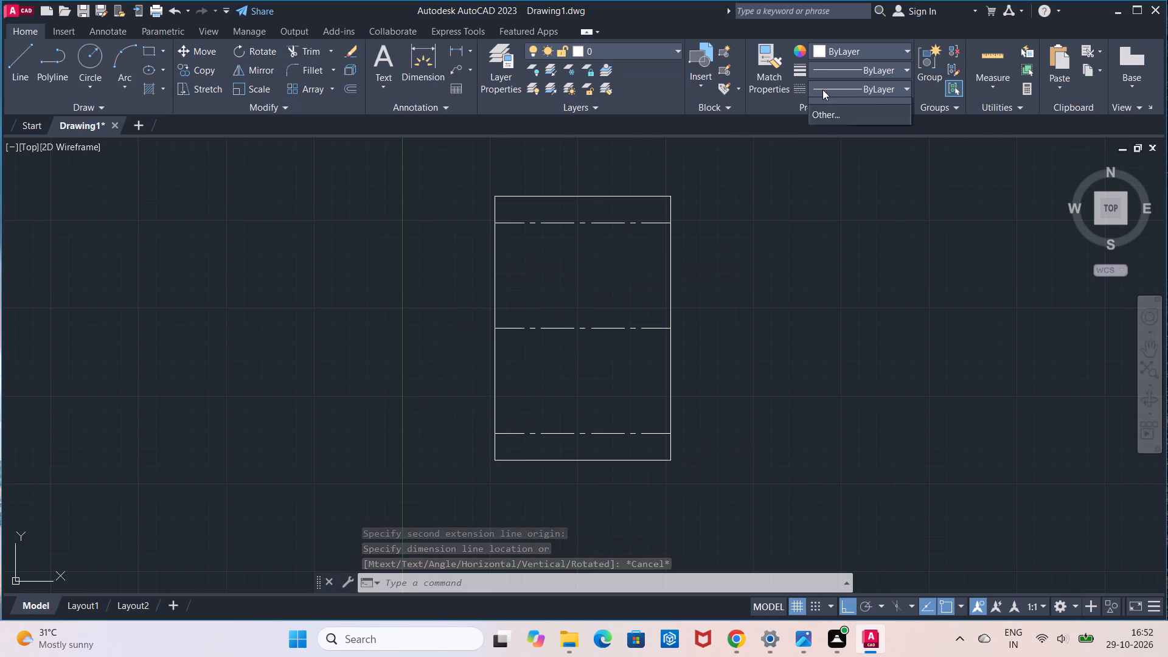
{"action": "left_click", "coordinate": [839, 139]}
{"action": "left_click", "coordinate": [22, 78]}
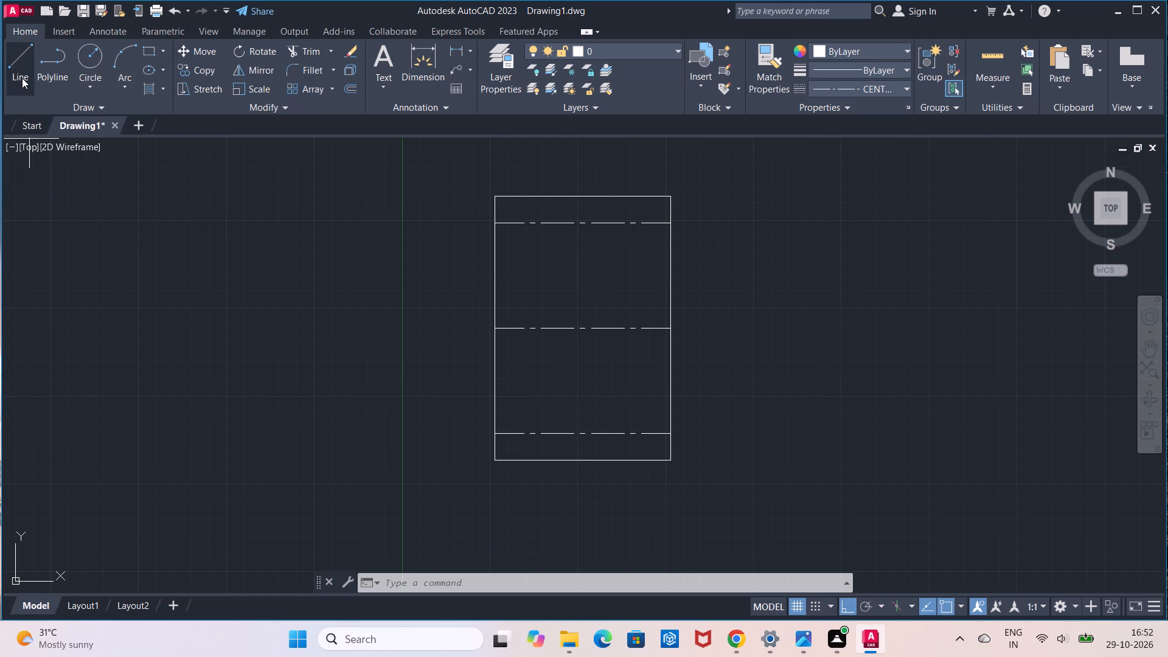
{"action": "left_click", "coordinate": [586, 457]}
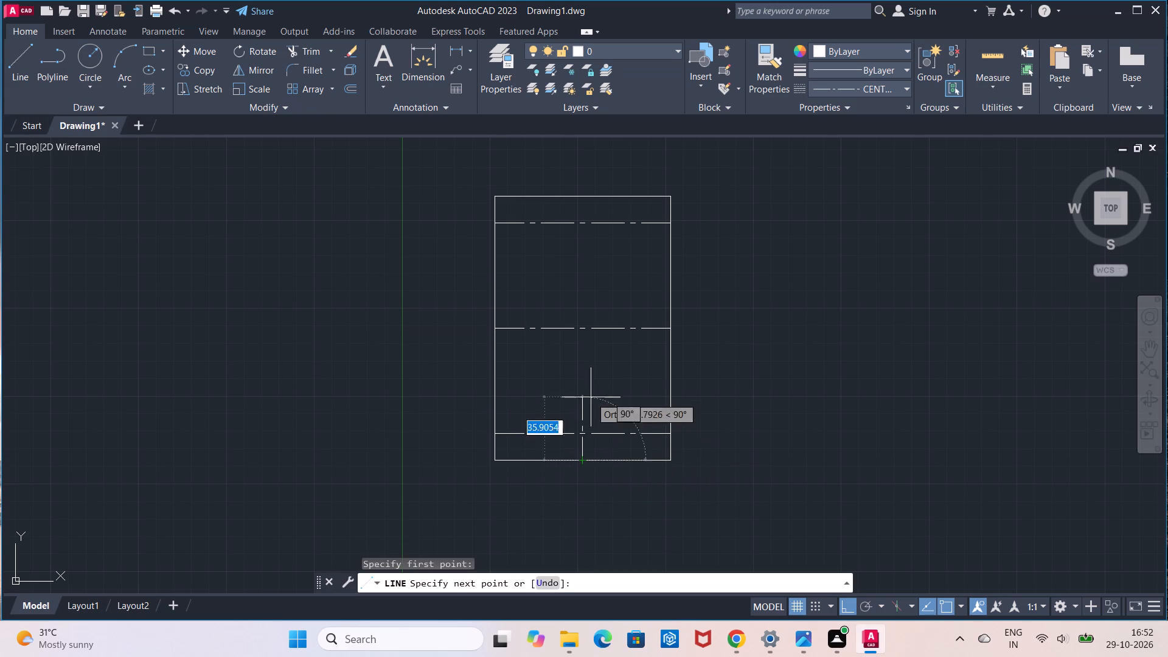
{"action": "left_click", "coordinate": [578, 198]}
{"action": "key", "text": "Escape"}
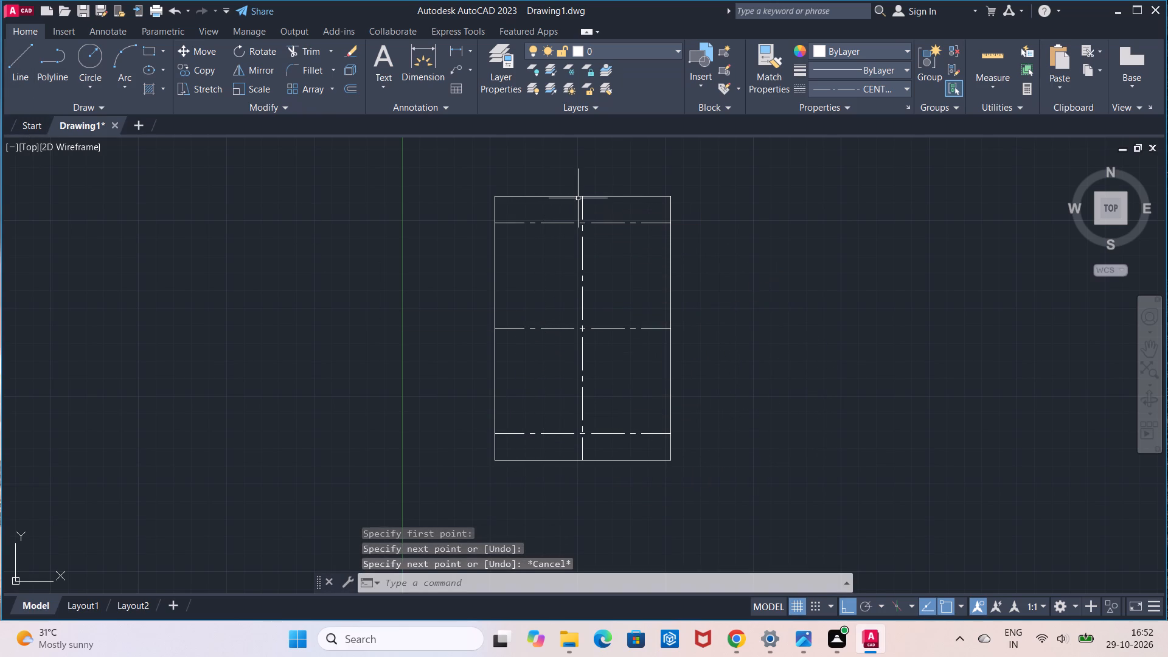
With the current linetype set back to ByLayer, draw a circle of radius 7.5 where the vertical and upper horizontal center lines cross.
{"action": "scroll", "coordinate": [578, 198], "scroll_direction": "up", "scroll_amount": 1}
{"action": "left_click", "coordinate": [832, 95]}
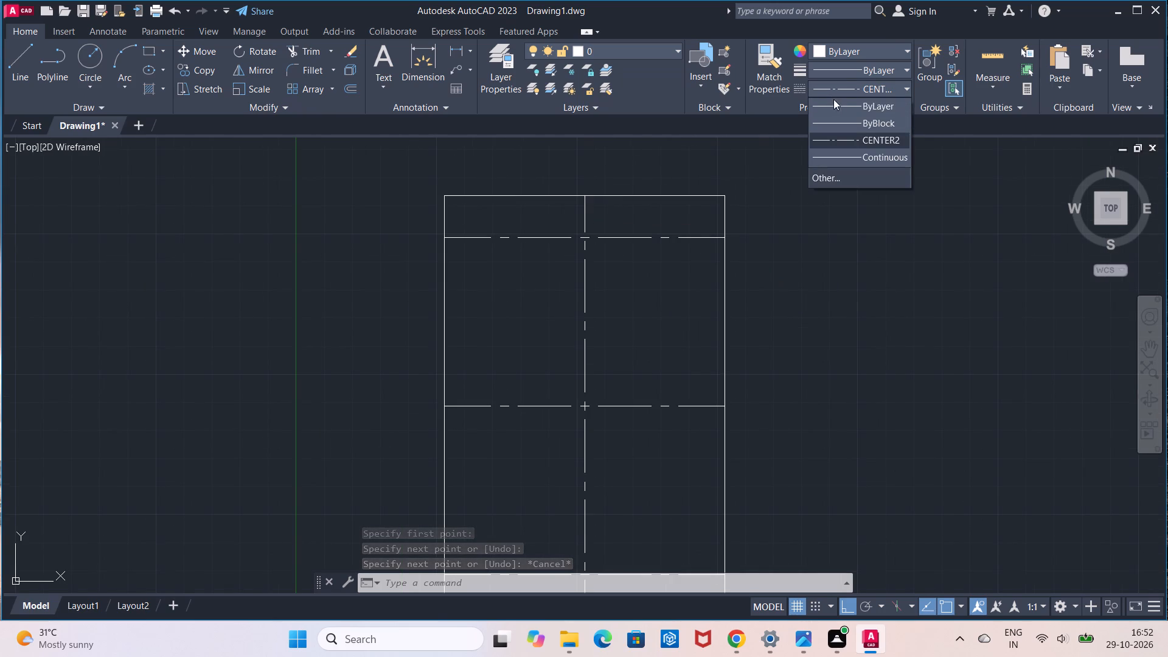
{"action": "left_click", "coordinate": [836, 102]}
{"action": "left_click", "coordinate": [82, 58]}
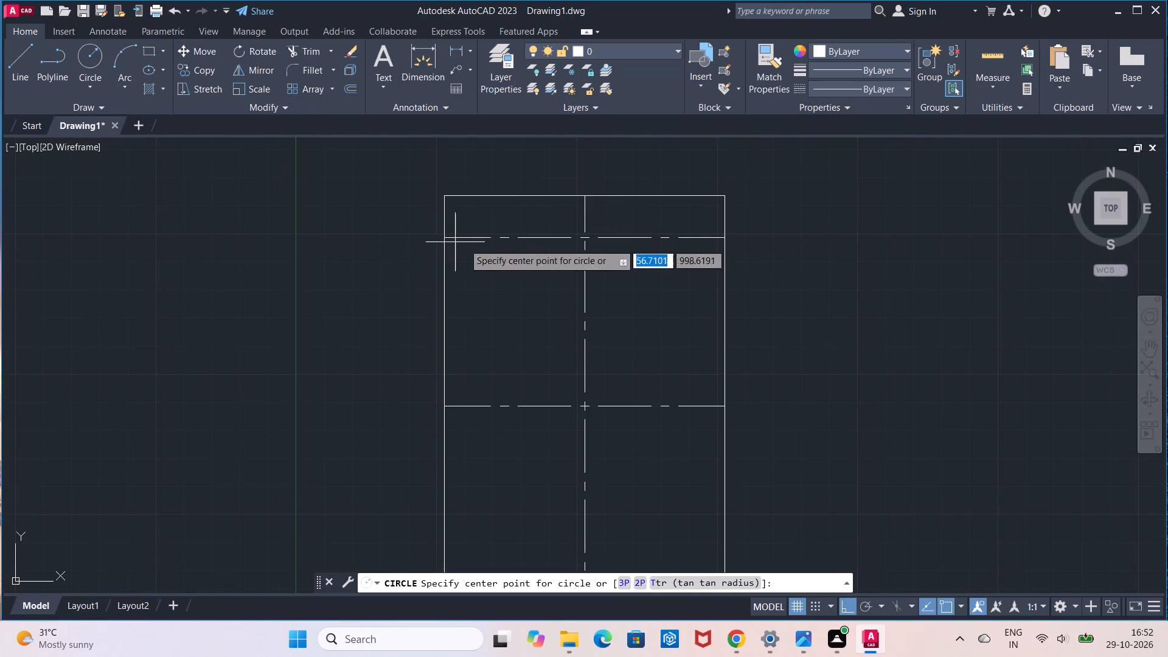
{"action": "left_click", "coordinate": [581, 239]}
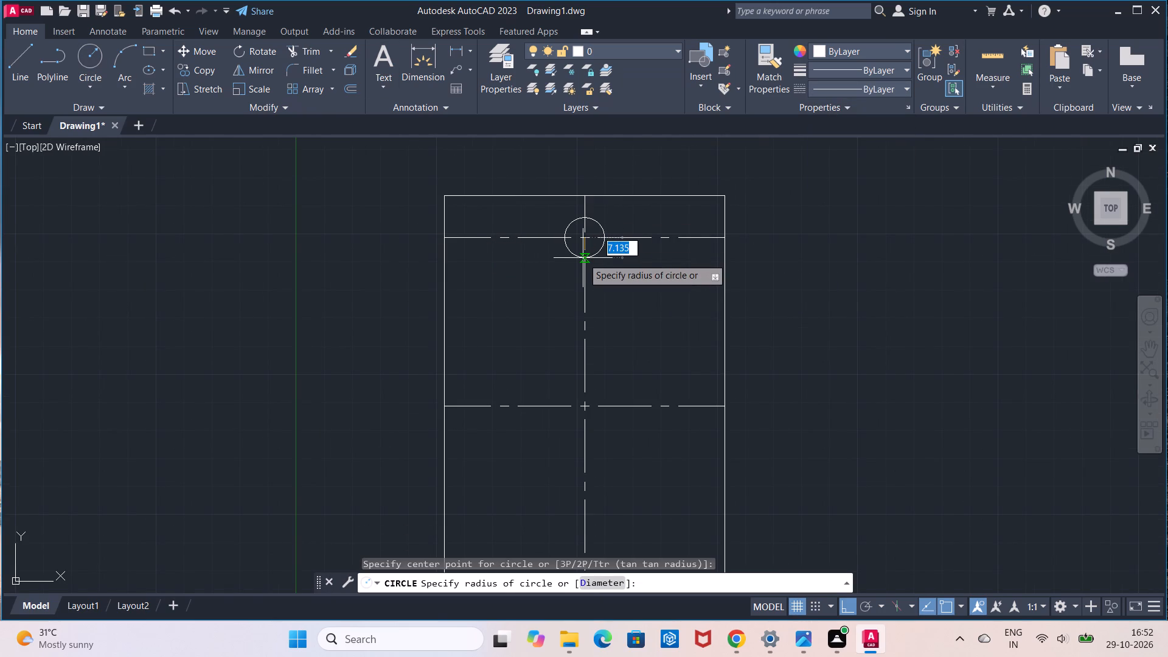
{"action": "type", "text": "7.5"}
{"action": "key", "text": "Return"}
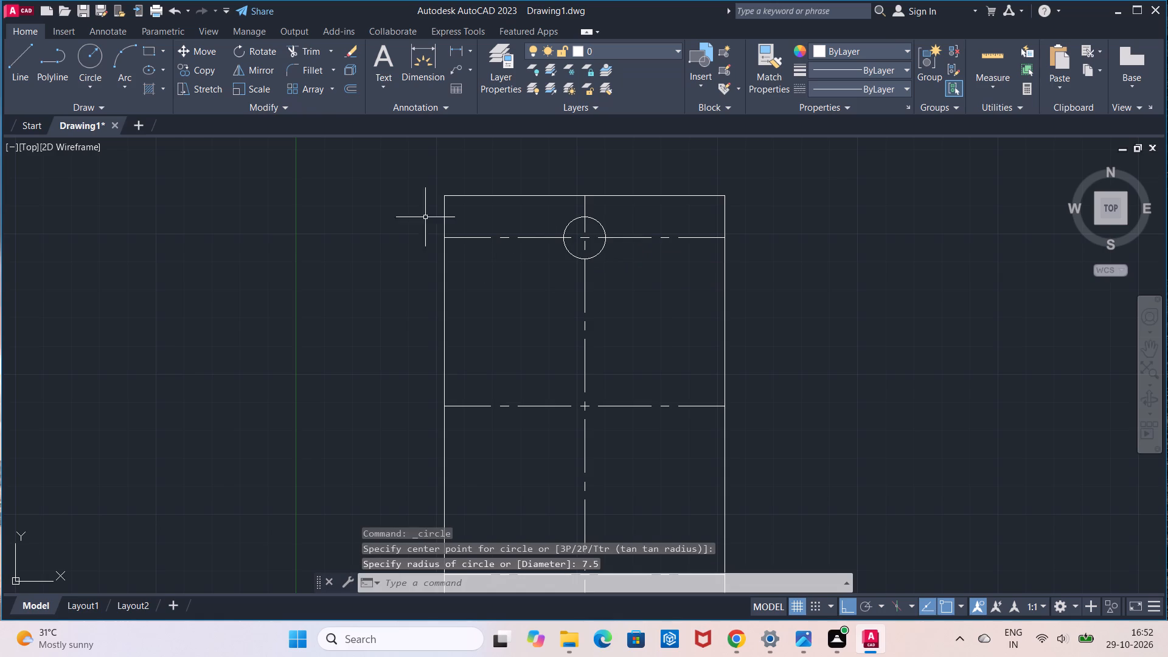
Draw two vertical lines from the upper circle's left and right quadrants up to the rectangle's top edge.
{"action": "left_click", "coordinate": [13, 65]}
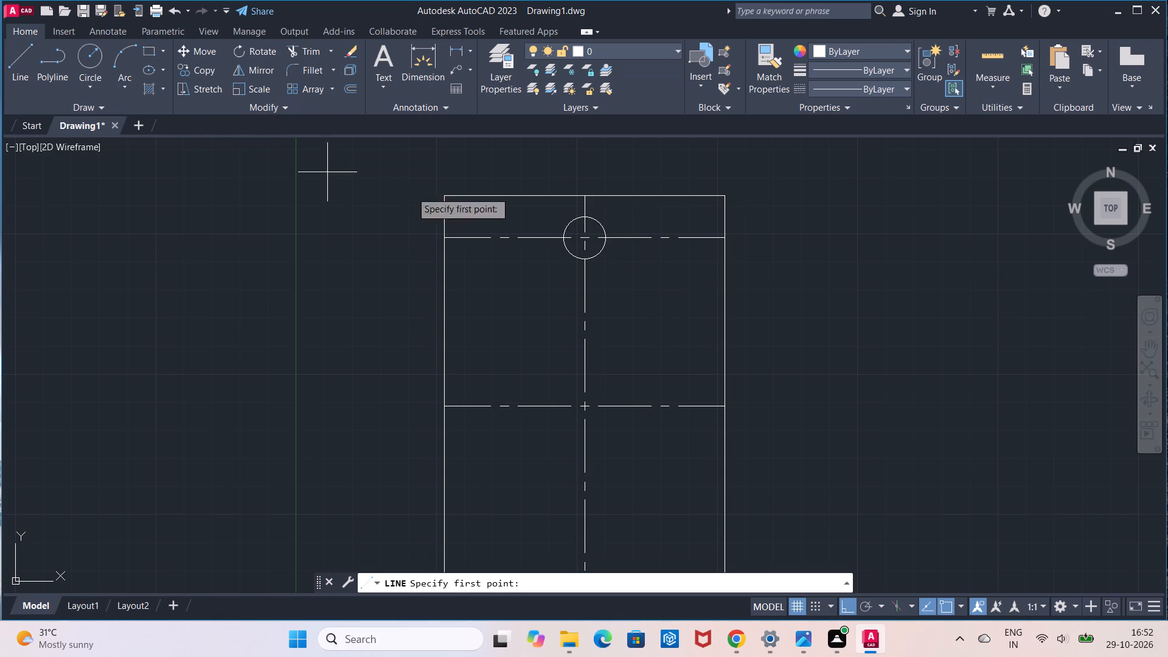
{"action": "left_click", "coordinate": [561, 234]}
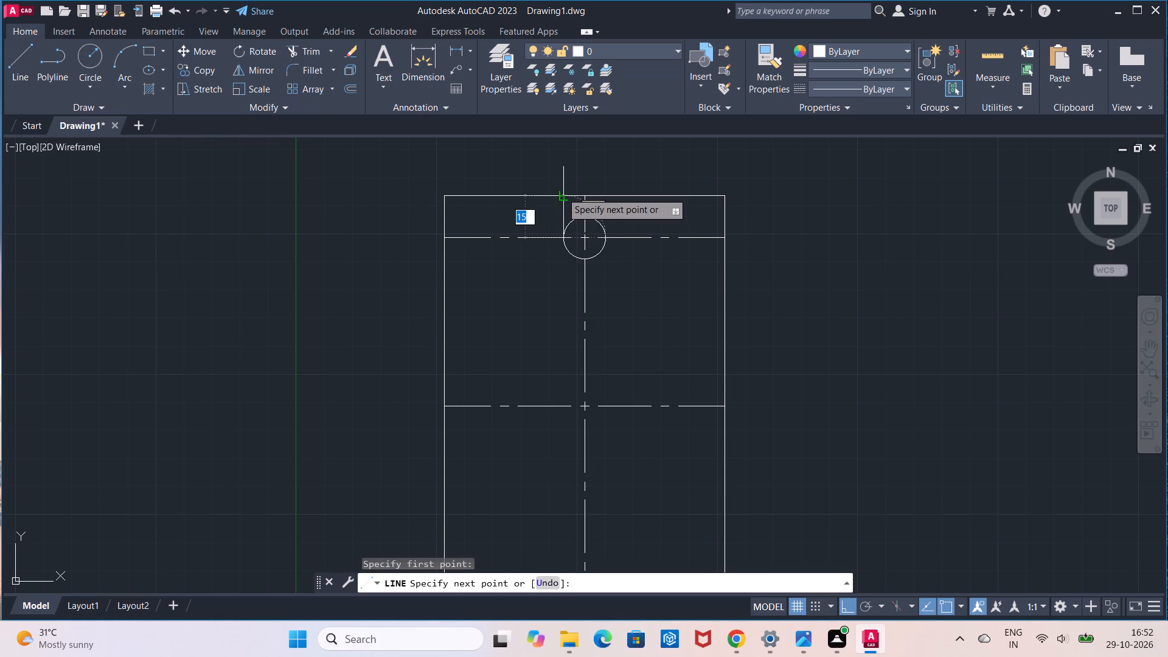
{"action": "left_click", "coordinate": [561, 192]}
{"action": "key", "text": "Escape"}
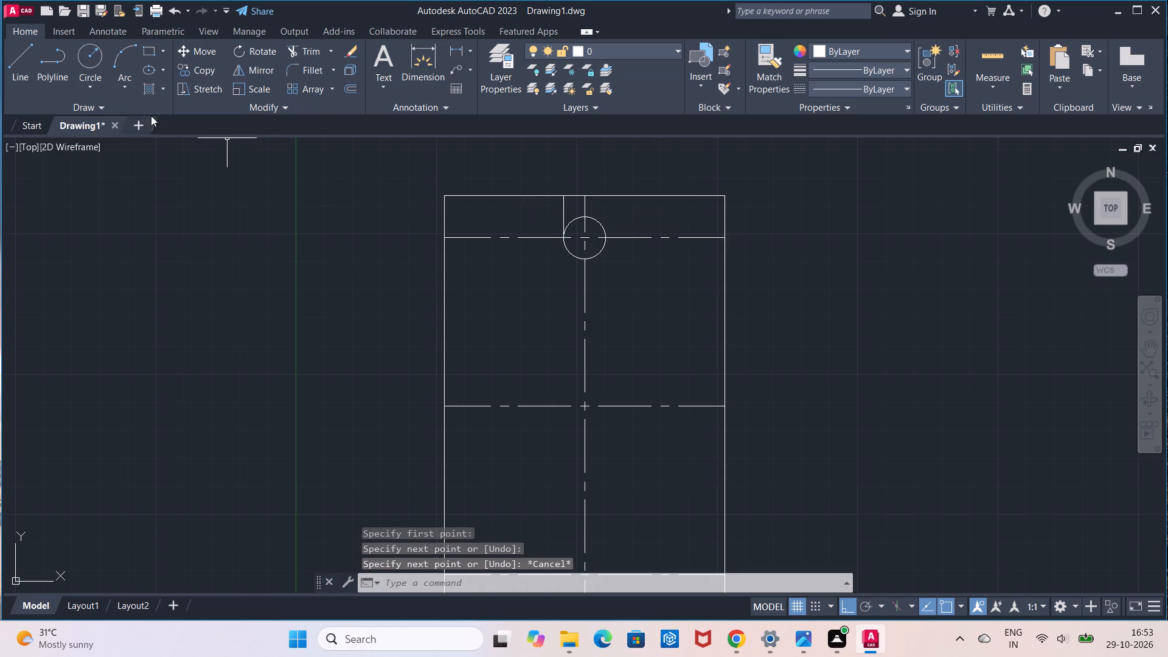
{"action": "left_click", "coordinate": [18, 68]}
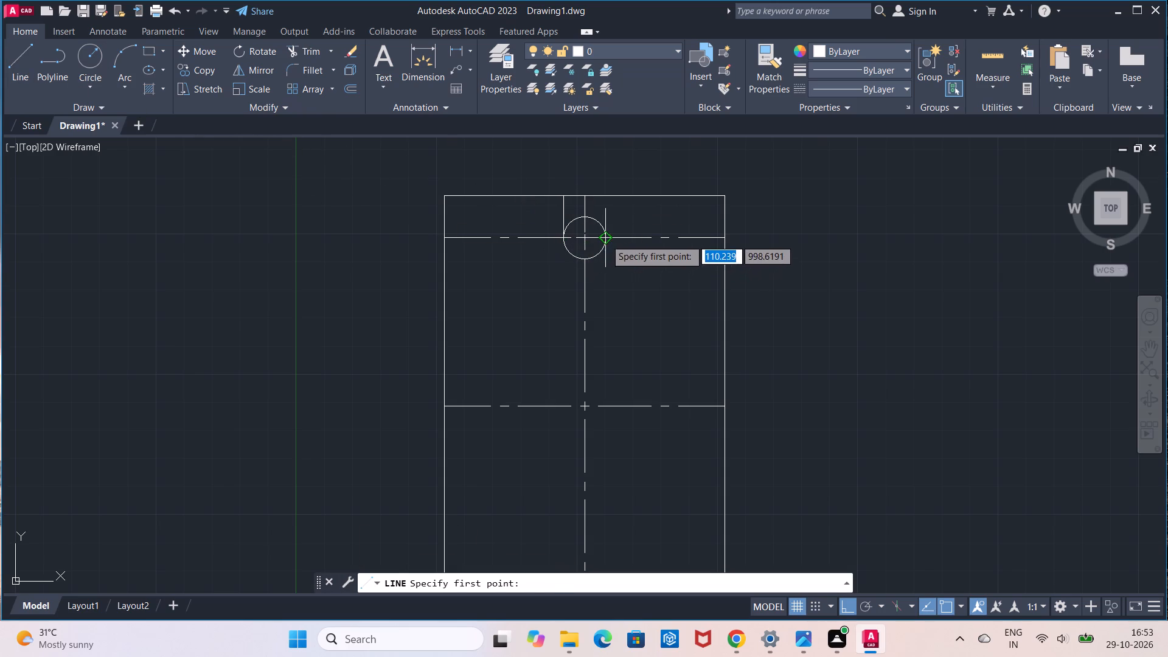
{"action": "left_click", "coordinate": [605, 239]}
{"action": "left_click", "coordinate": [608, 193]}
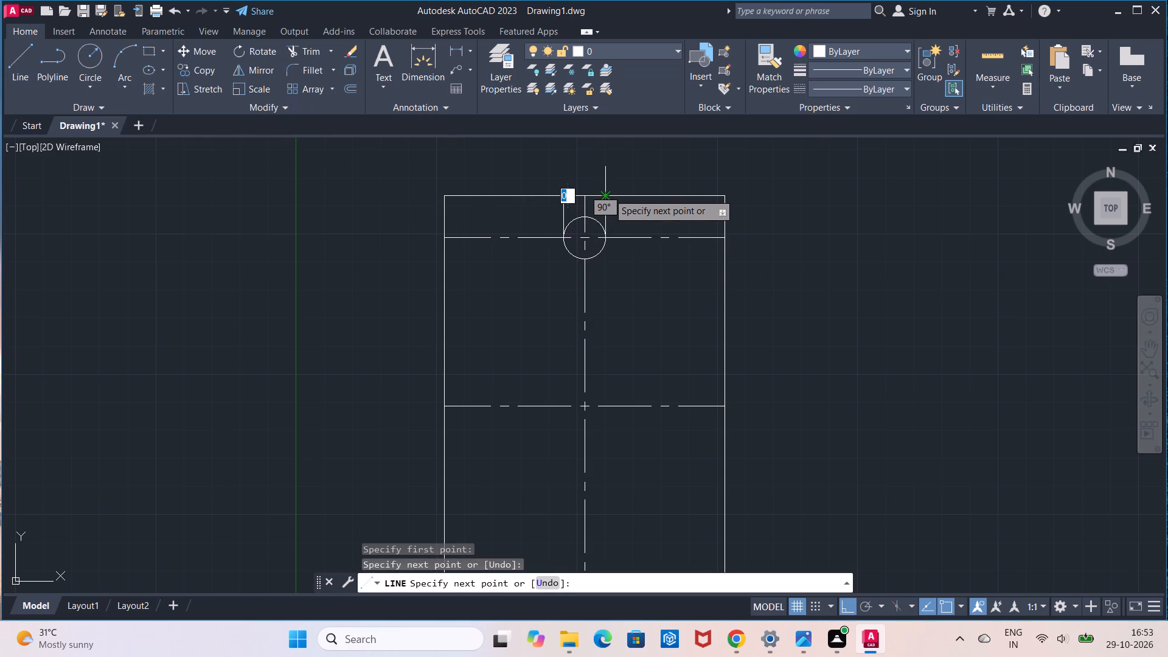
{"action": "key", "text": "Escape"}
Trim the rectangle's top edge between the two vertical lines and the upper half of the circle to form an open slot.
{"action": "left_click", "coordinate": [319, 49]}
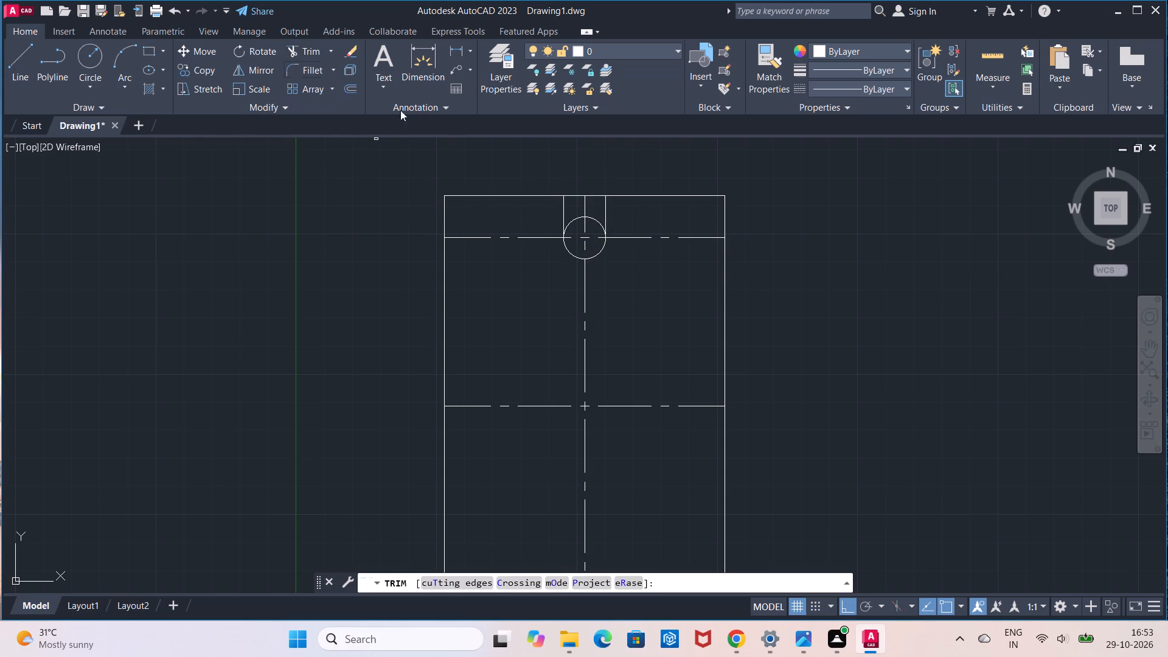
{"action": "left_click", "coordinate": [574, 195]}
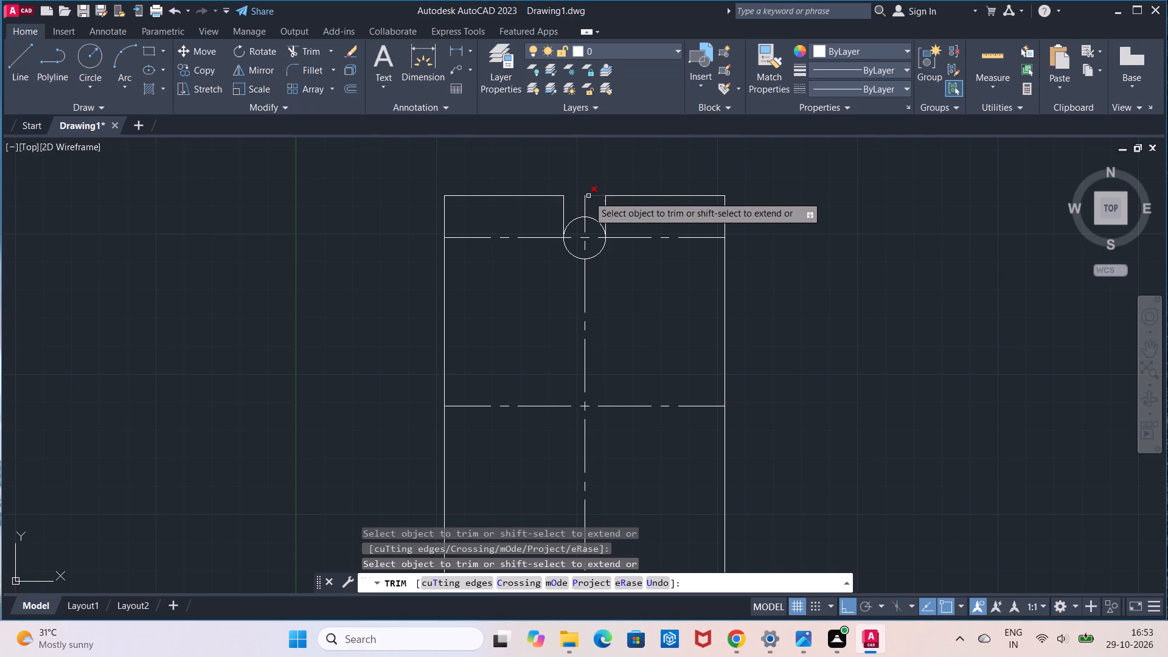
{"action": "left_click", "coordinate": [591, 196]}
{"action": "left_click", "coordinate": [589, 215]}
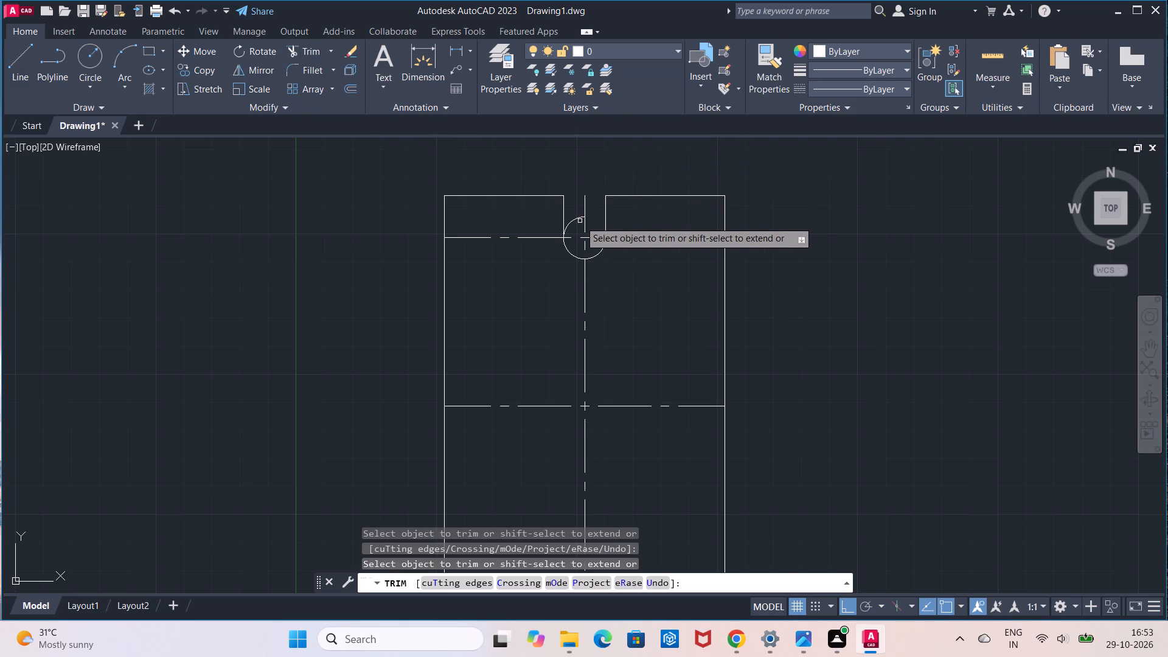
{"action": "left_click", "coordinate": [573, 222]}
{"action": "scroll", "coordinate": [573, 222], "scroll_direction": "down", "scroll_amount": 1}
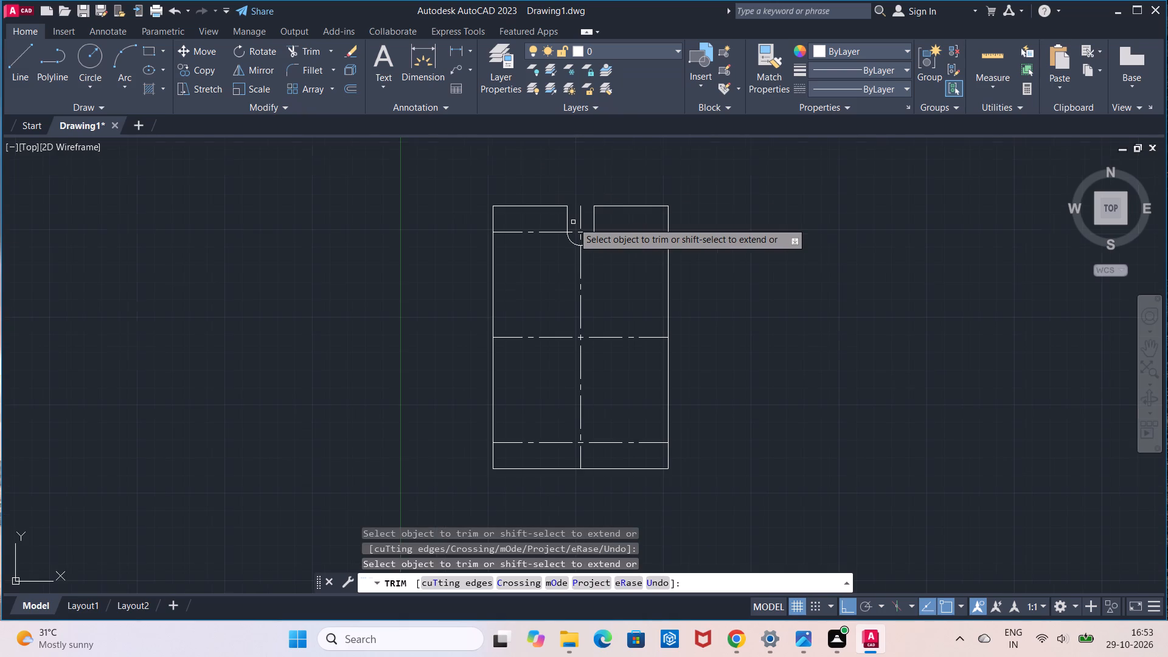
{"action": "middle_click_drag", "start_coordinate": [573, 222], "coordinate": [574, 189]}
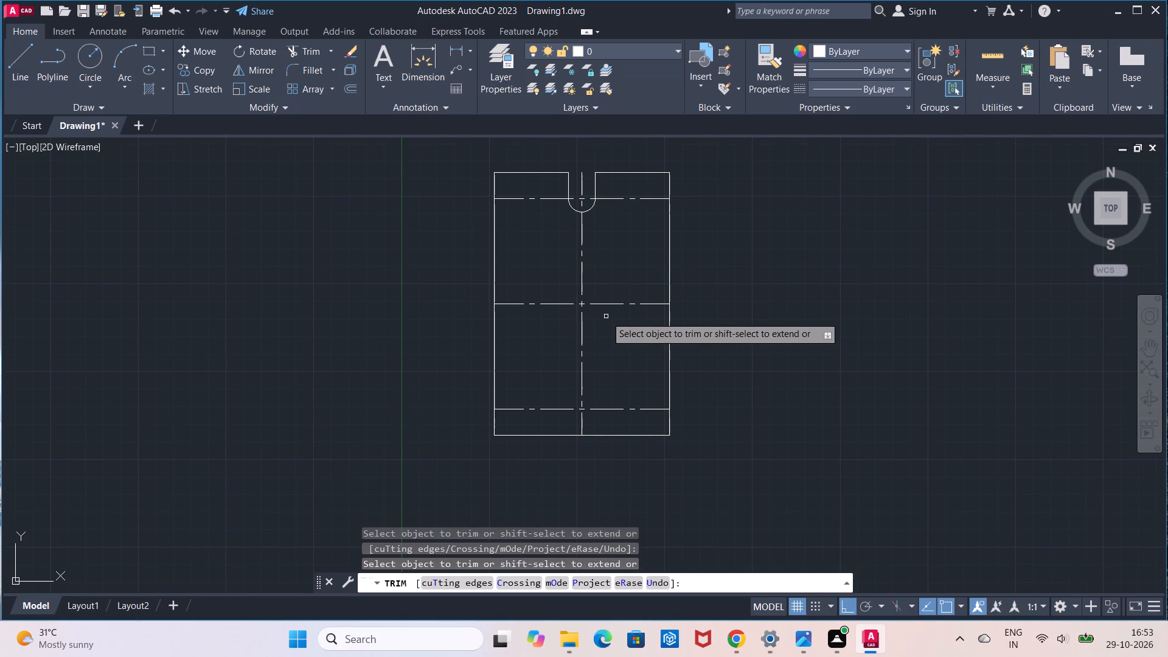
{"action": "key", "text": "Escape"}
Draw a circle of radius 7.5 at the intersection of the vertical center line and the lower horizontal center line.
{"action": "middle_click_drag", "start_coordinate": [591, 391], "coordinate": [602, 360]}
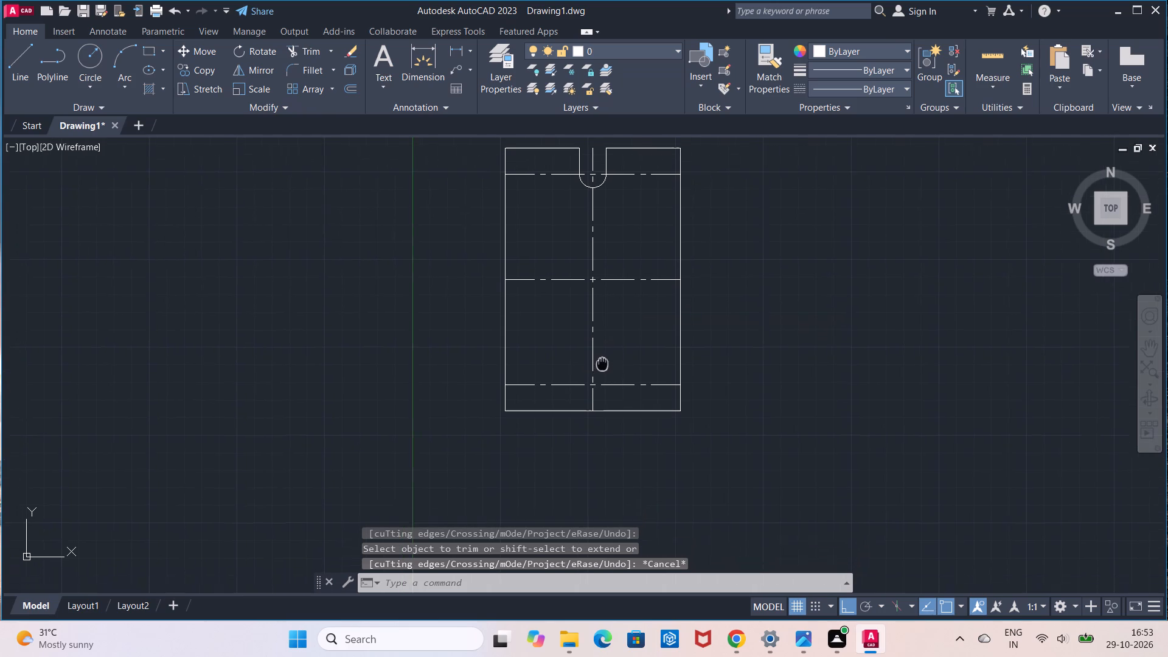
{"action": "middle_click_drag", "start_coordinate": [602, 360], "coordinate": [603, 344]}
{"action": "scroll", "coordinate": [596, 366], "scroll_direction": "up", "scroll_amount": 3}
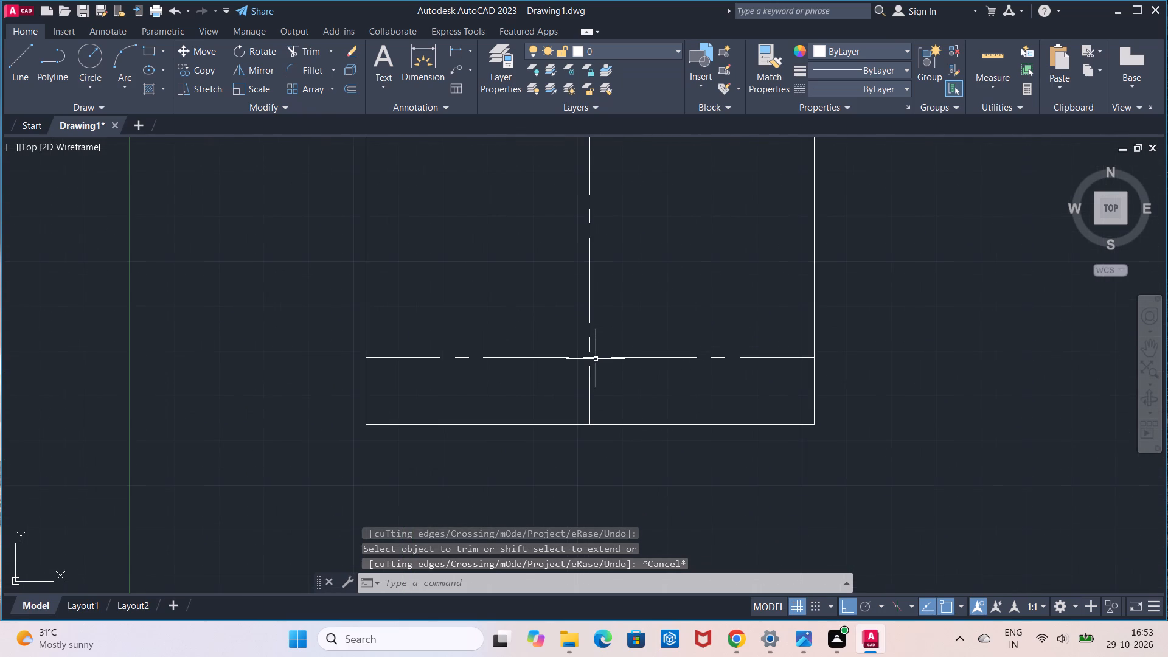
{"action": "left_click", "coordinate": [100, 51]}
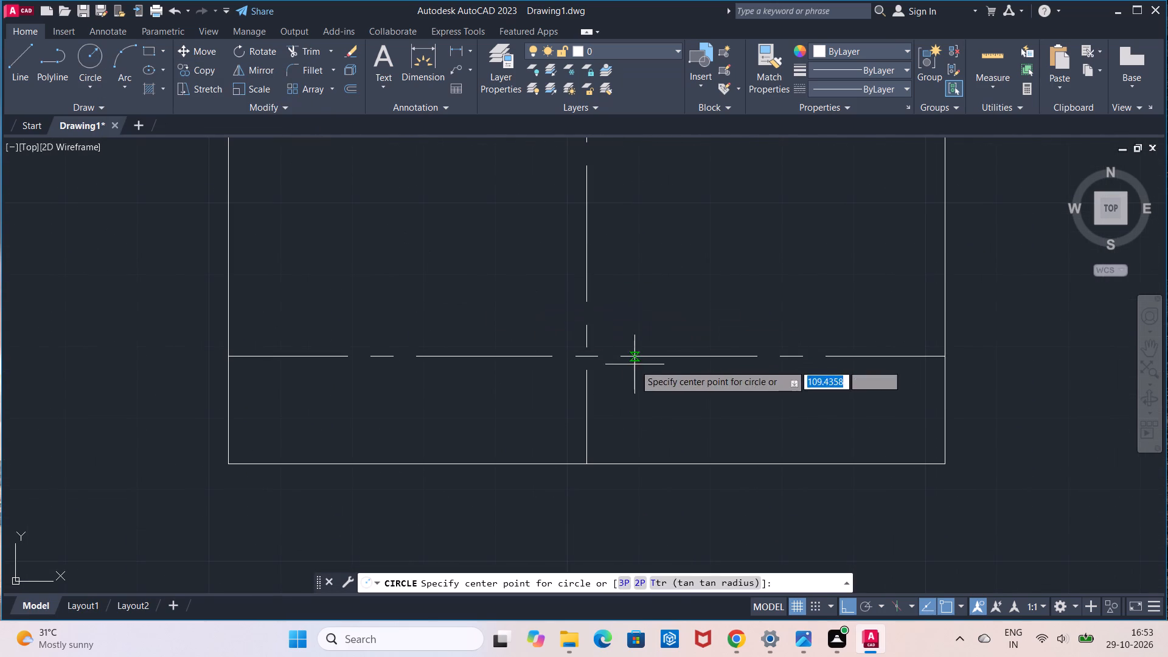
{"action": "left_click", "coordinate": [585, 358]}
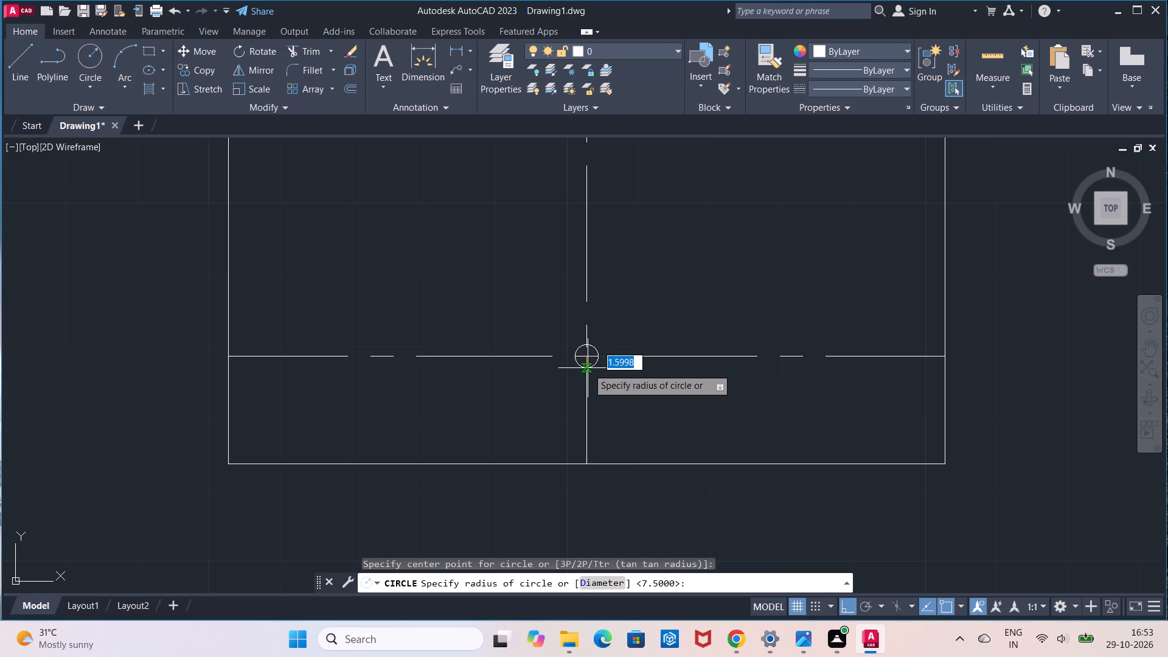
{"action": "type", "text": "7.5"}
{"action": "key", "text": "Return"}
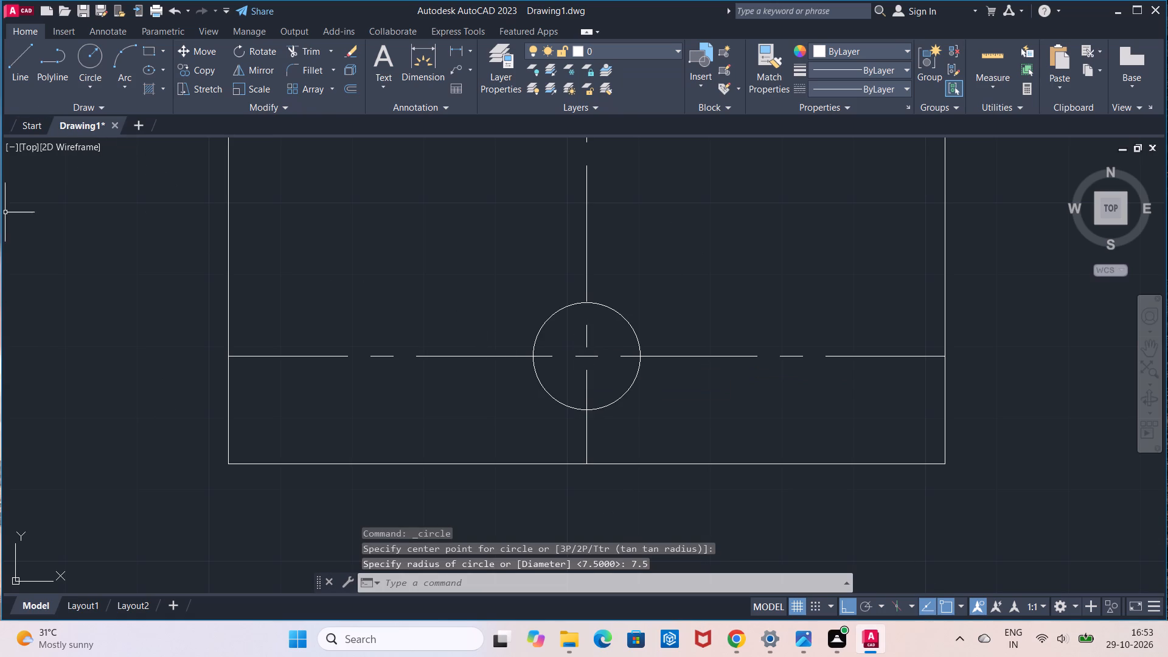
Draw two vertical lines from the lower circle's left and right quadrants down to the rectangle's bottom edge.
{"action": "left_click", "coordinate": [19, 83]}
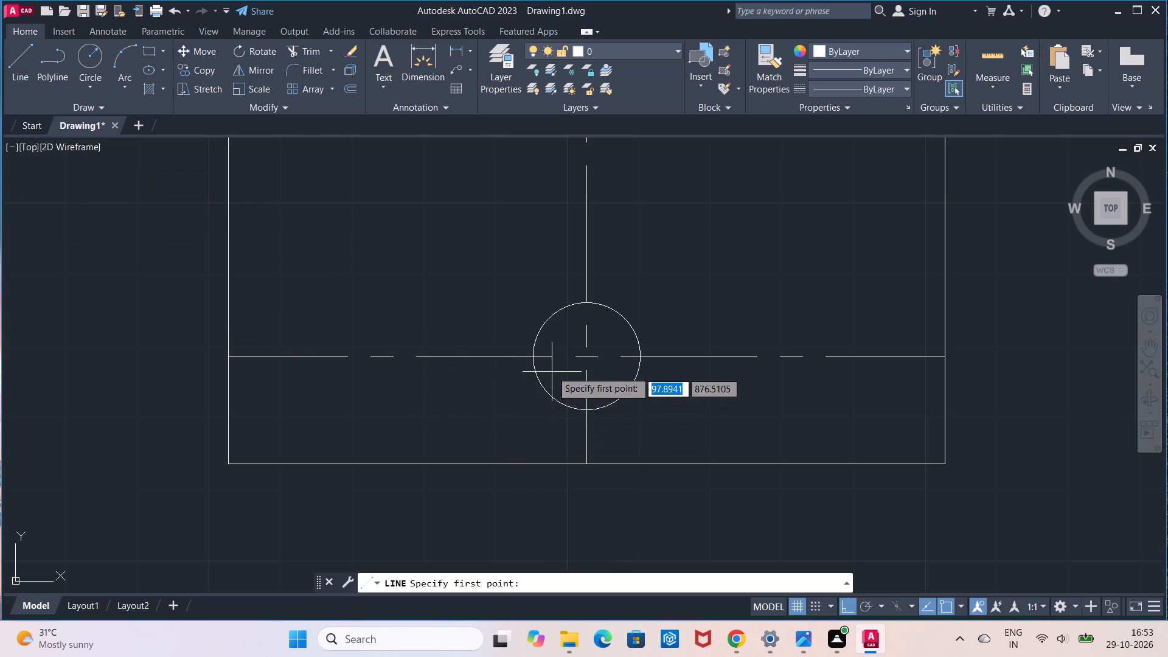
{"action": "left_click", "coordinate": [532, 358]}
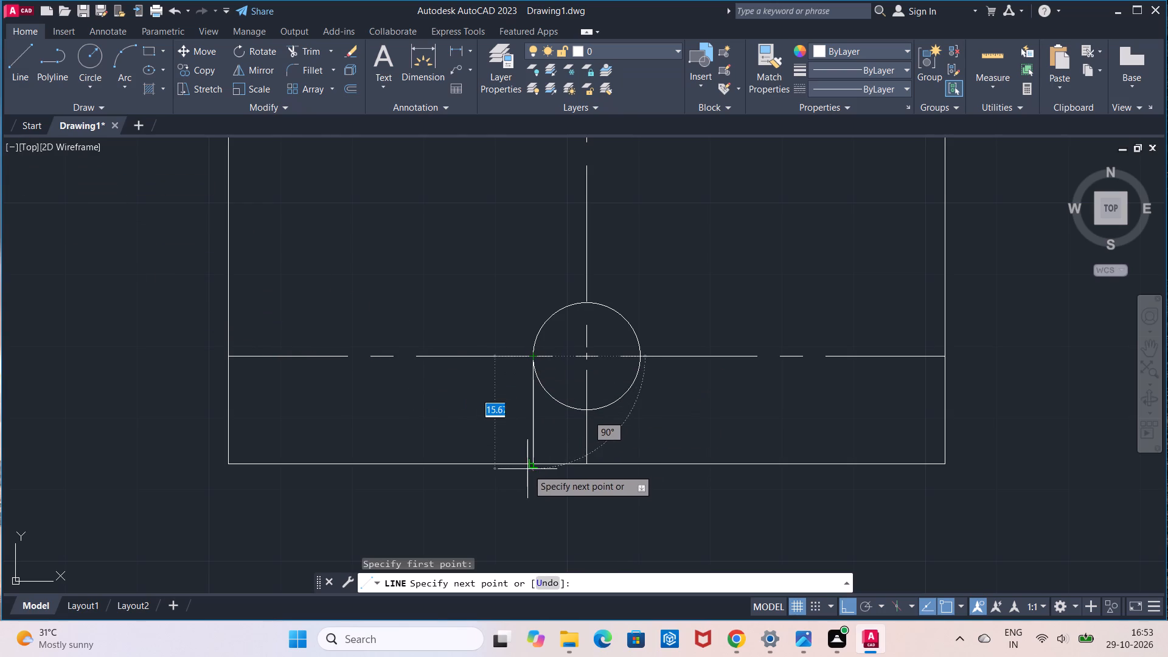
{"action": "left_click", "coordinate": [534, 467]}
{"action": "key", "text": "Escape"}
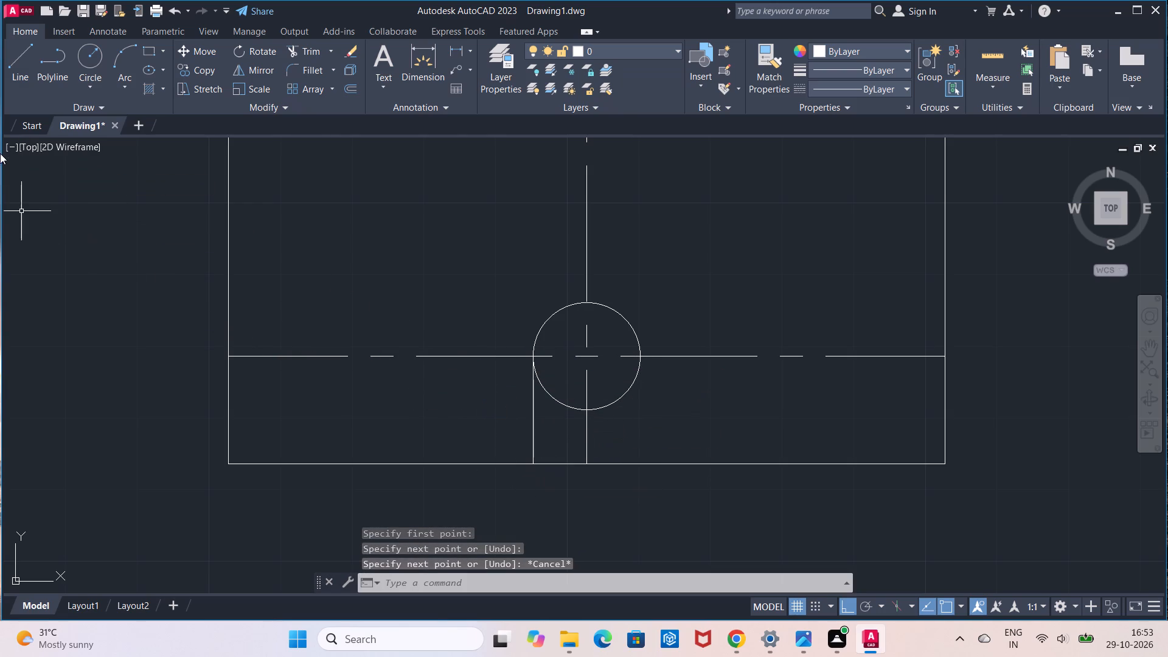
{"action": "left_click", "coordinate": [12, 60]}
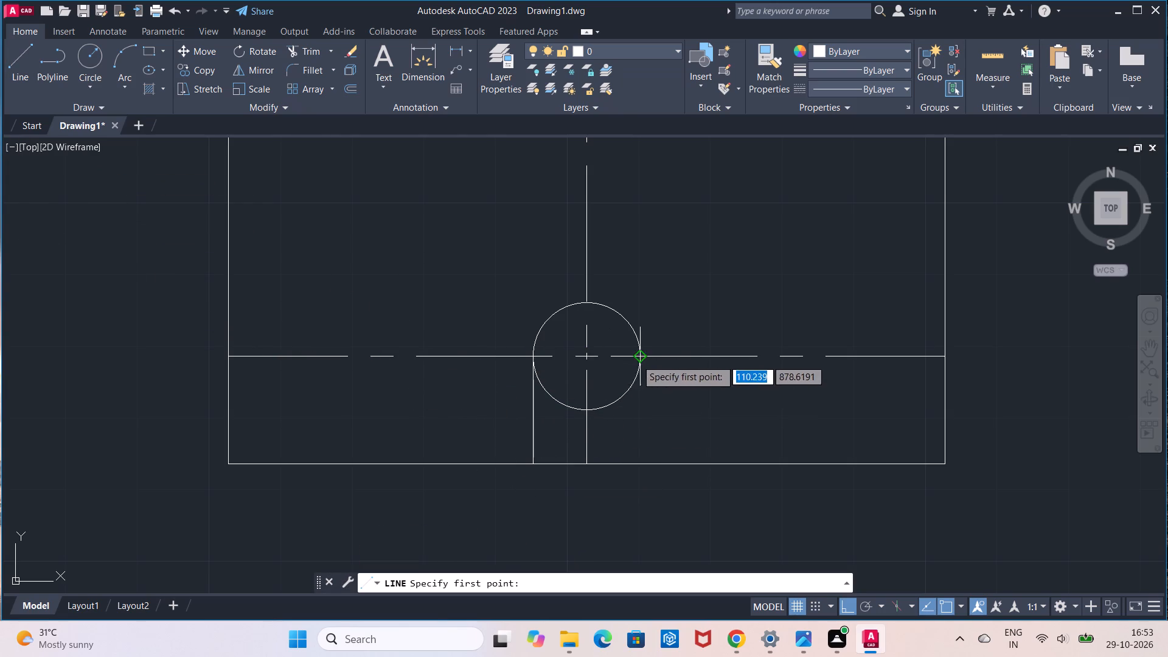
{"action": "left_click", "coordinate": [638, 359]}
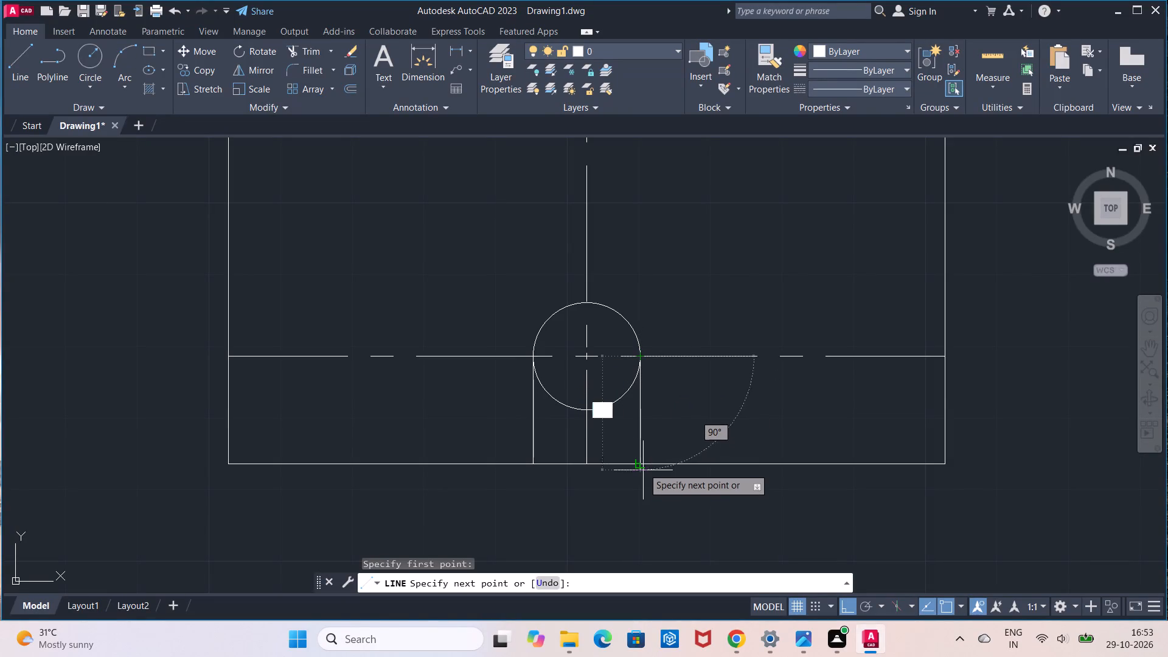
{"action": "left_click", "coordinate": [644, 464]}
{"action": "key", "text": "Escape"}
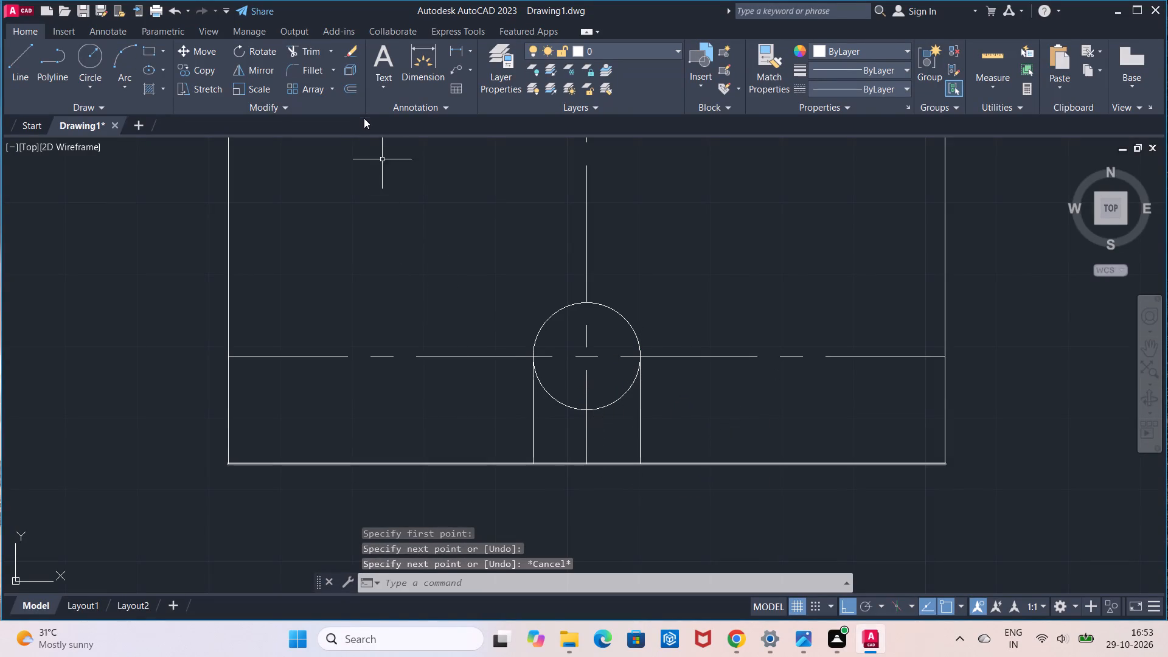
Trim the lower circle's bottom half and the rectangle's bottom edge between the two vertical lines to form an open slot.
{"action": "left_click", "coordinate": [313, 50]}
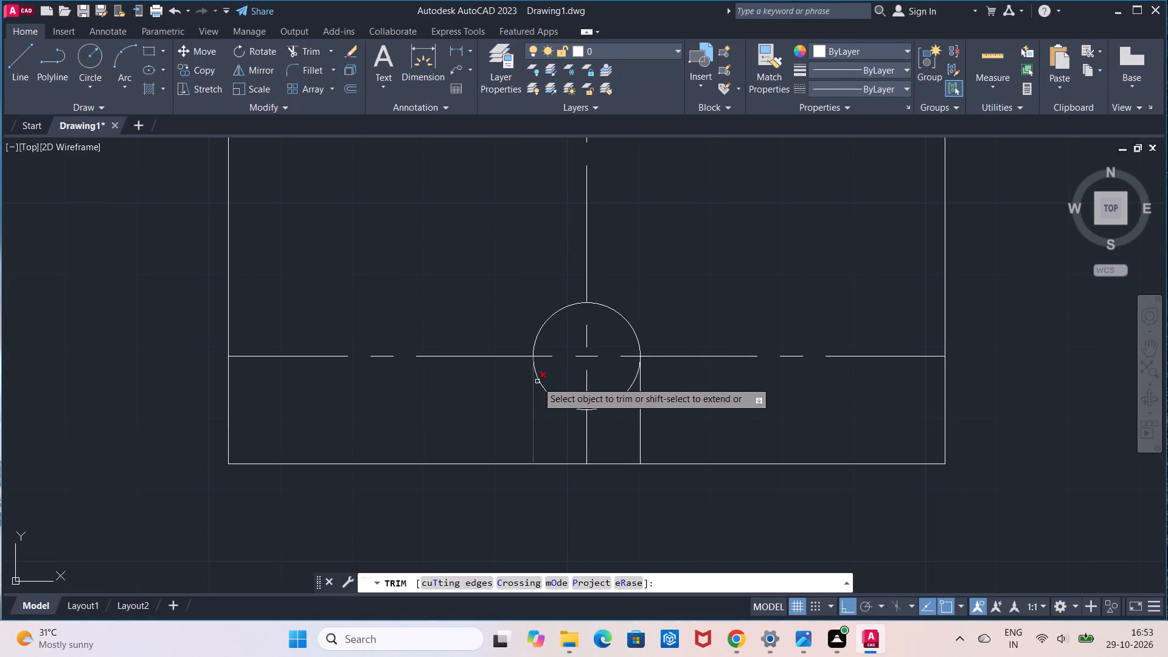
{"action": "left_click", "coordinate": [546, 388]}
{"action": "left_click", "coordinate": [605, 406]}
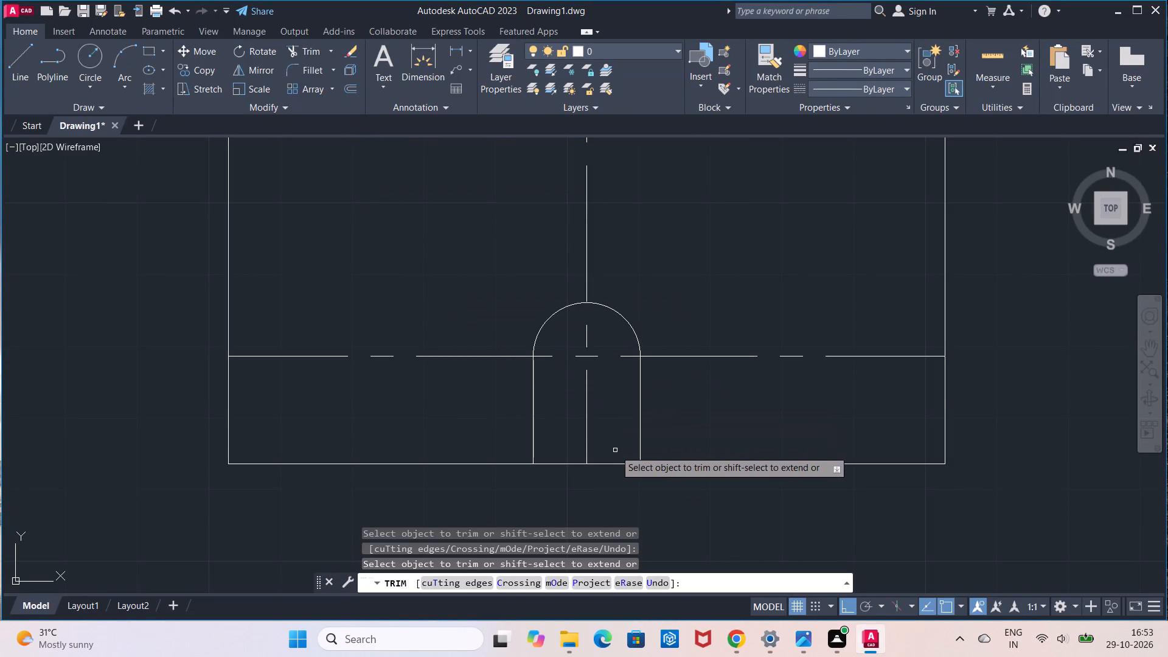
{"action": "left_click", "coordinate": [616, 464]}
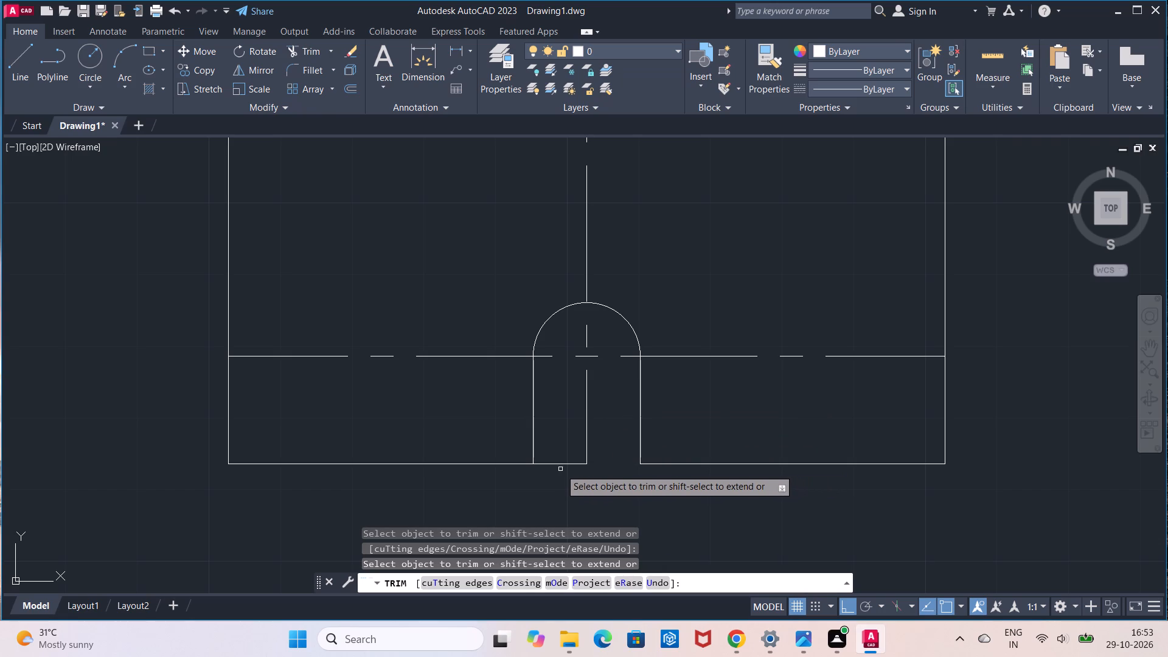
{"action": "left_click", "coordinate": [559, 465]}
{"action": "scroll", "coordinate": [559, 465], "scroll_direction": "up", "scroll_amount": 1}
{"action": "scroll", "coordinate": [559, 465], "scroll_direction": "down", "scroll_amount": 1}
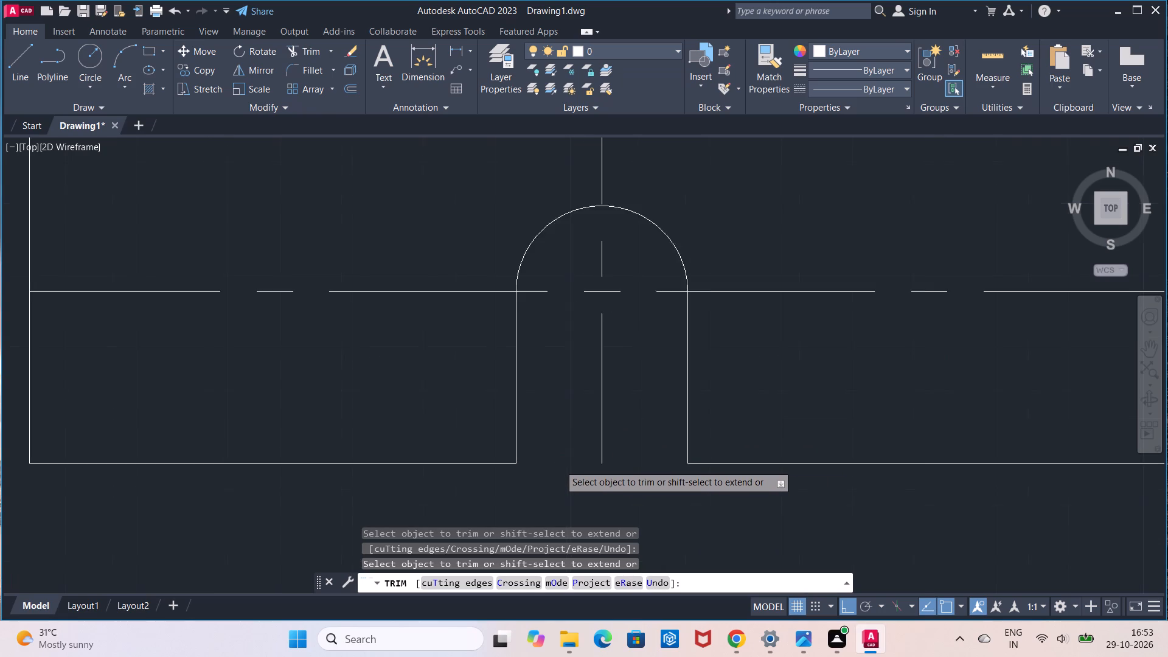
{"action": "key", "text": "Escape"}
Offset the middle horizontal center line by 15 both above and below.
{"action": "scroll", "coordinate": [559, 465], "scroll_direction": "down", "scroll_amount": 2}
{"action": "scroll", "coordinate": [583, 389], "scroll_direction": "down", "scroll_amount": 1}
{"action": "middle_click_drag", "start_coordinate": [583, 389], "coordinate": [580, 432]}
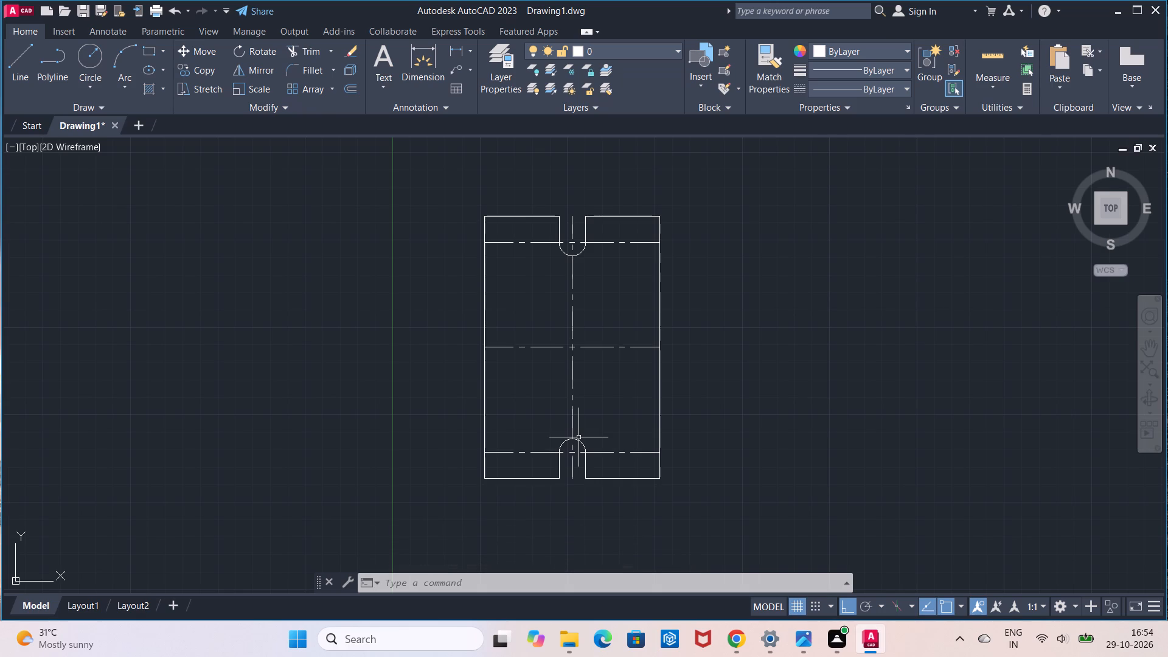
{"action": "scroll", "coordinate": [575, 421], "scroll_direction": "up", "scroll_amount": 1}
{"action": "left_click", "coordinate": [352, 88]}
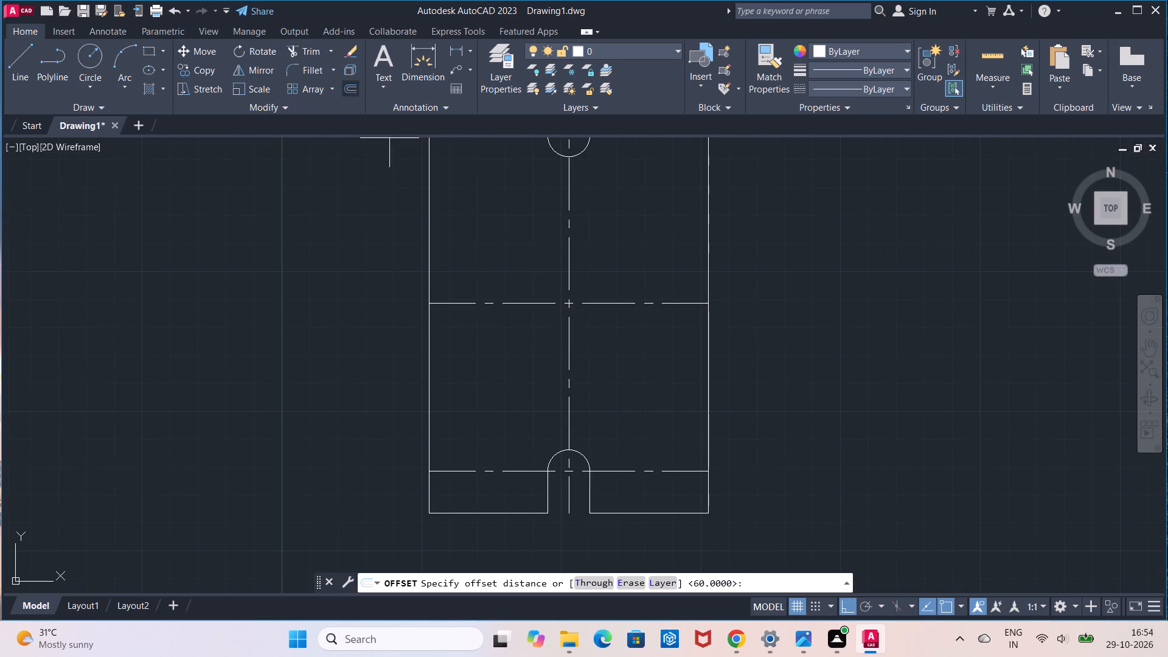
{"action": "left_click", "coordinate": [485, 306]}
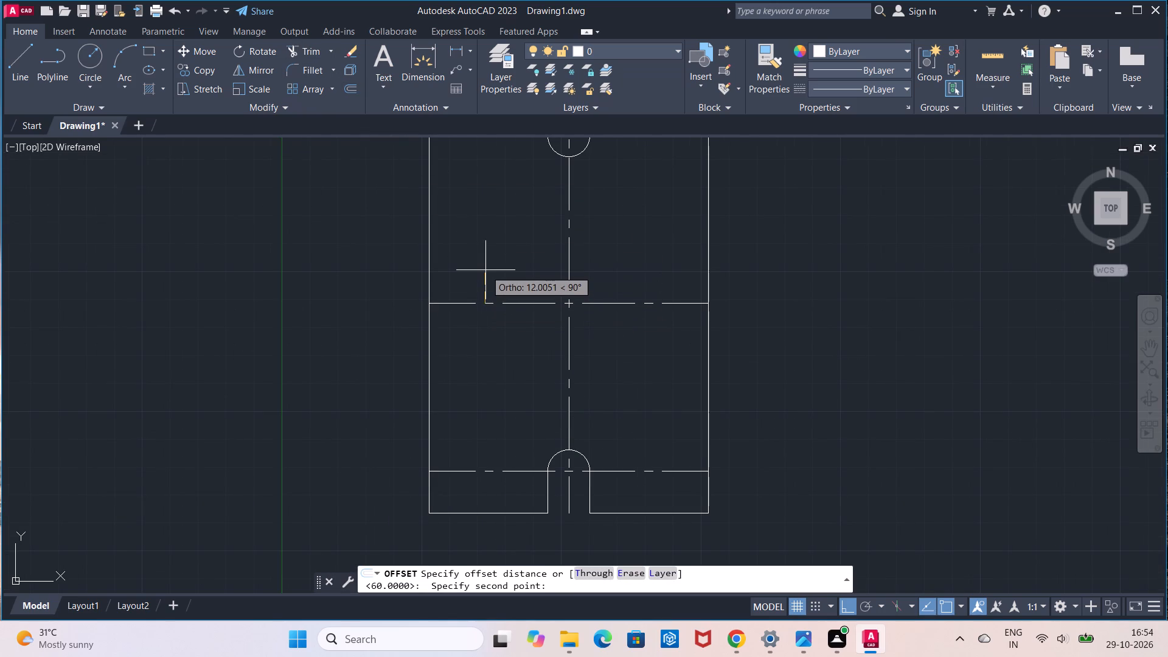
{"action": "type", "text": "15"}
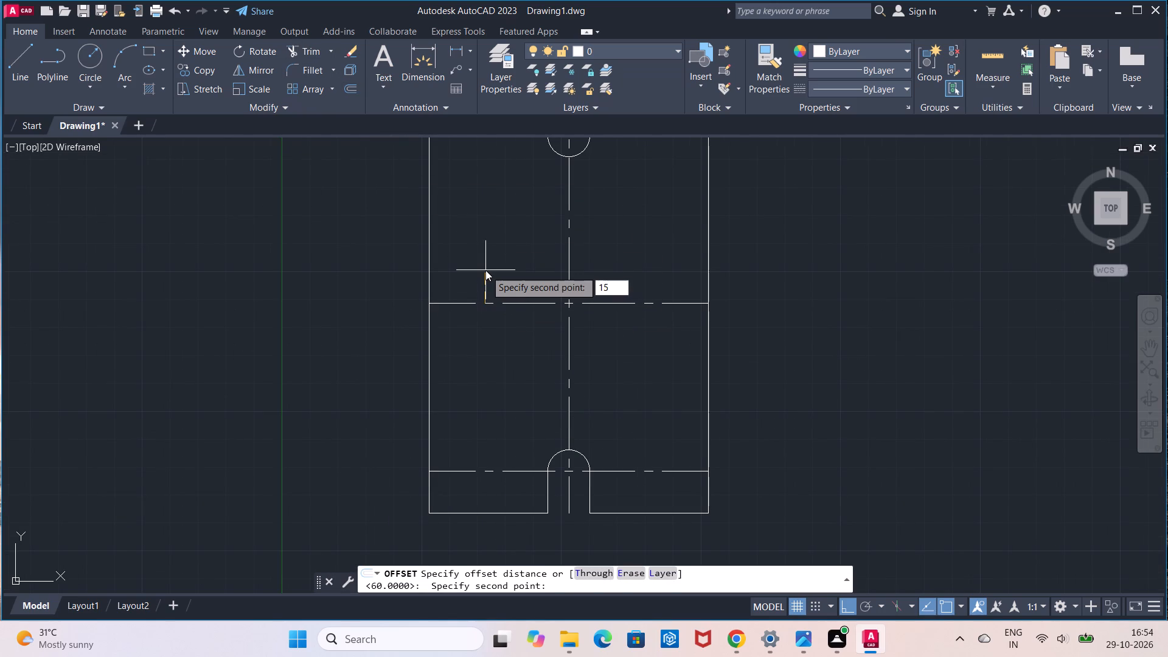
{"action": "key", "text": "Return"}
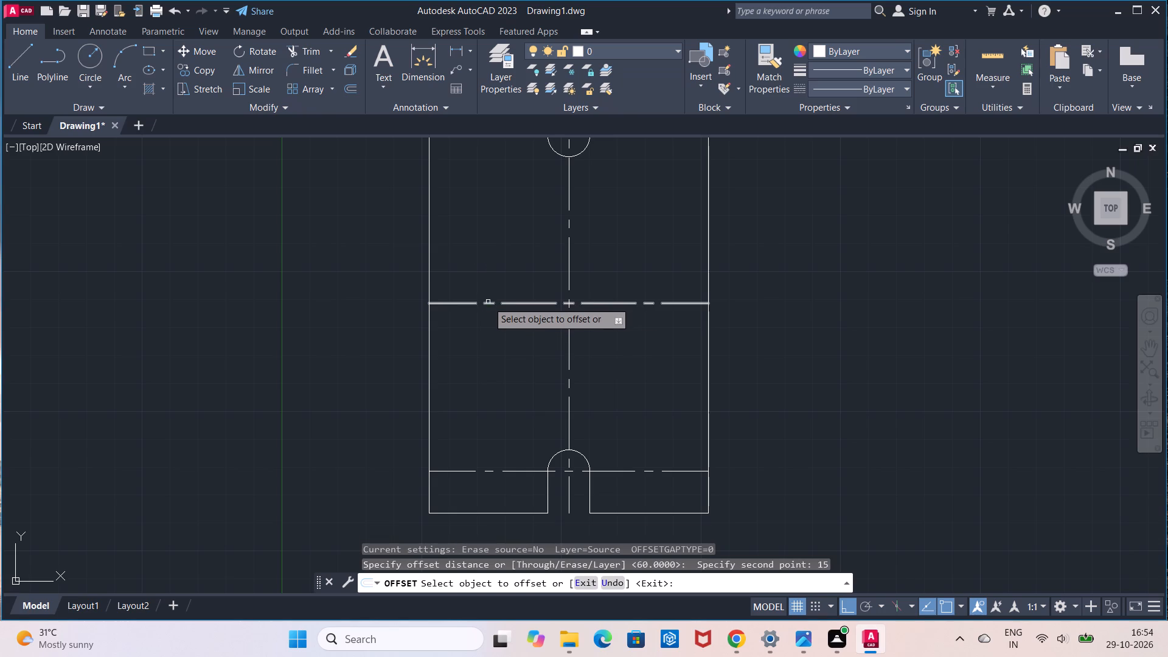
{"action": "left_click", "coordinate": [488, 302]}
{"action": "left_click", "coordinate": [488, 282]}
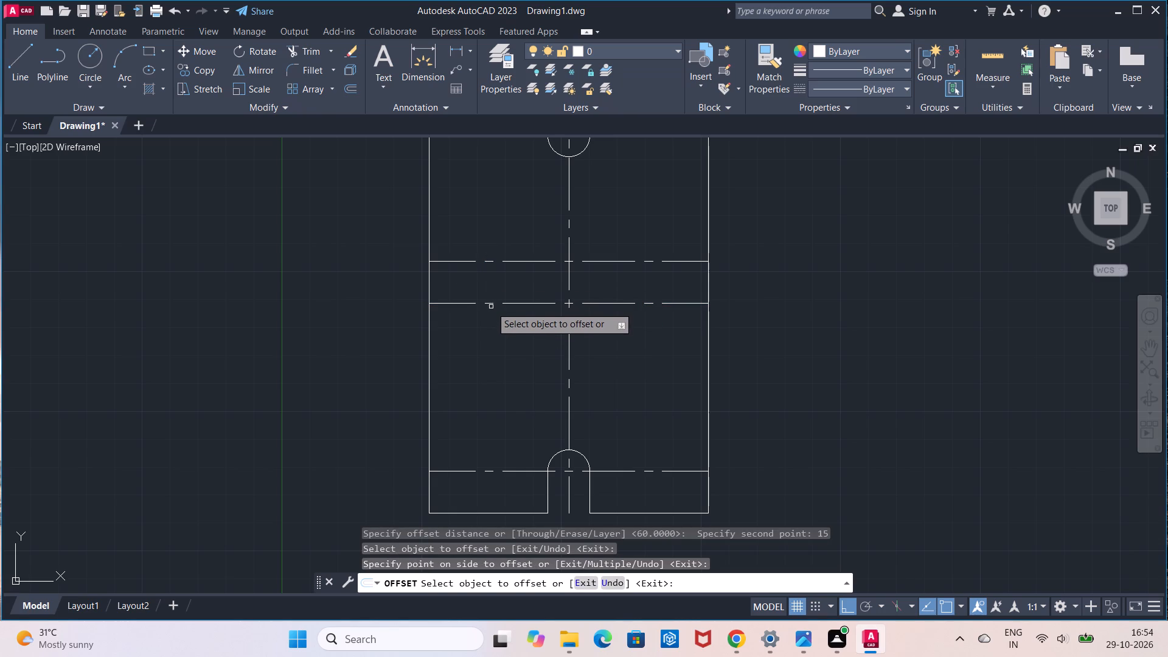
{"action": "left_click", "coordinate": [492, 302]}
{"action": "left_click", "coordinate": [480, 360]}
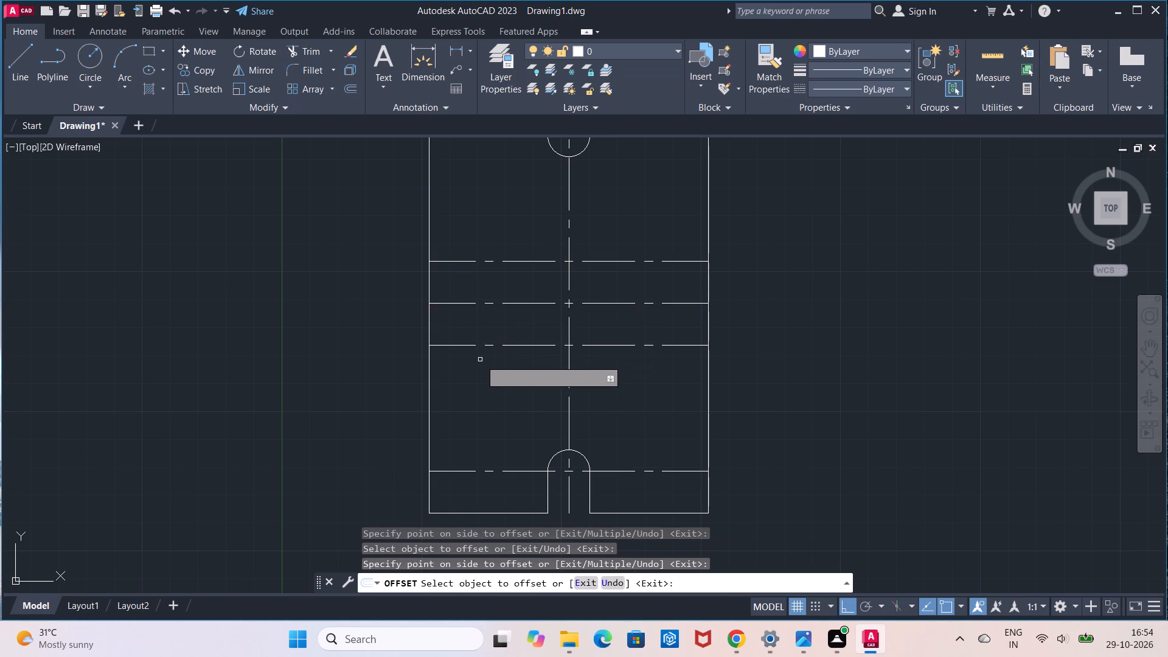
{"action": "key", "text": "Escape"}
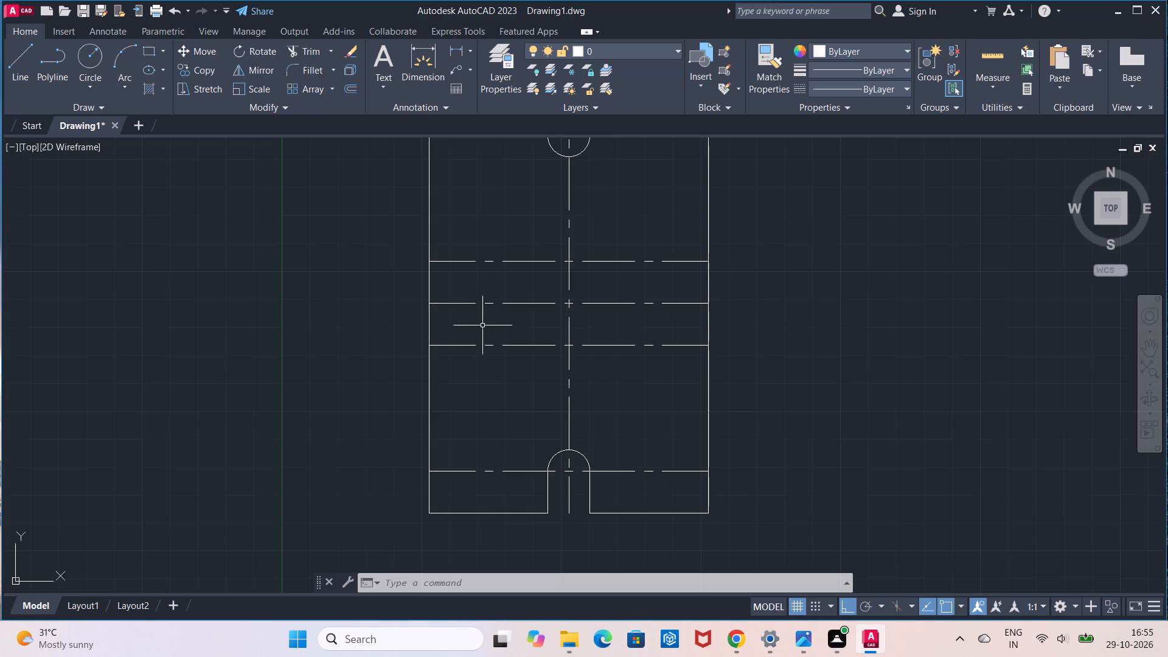
Draw a 100-long vertical line downward, starting about 92 below the plate's lower-left corner and aligned with its left edge.
{"action": "scroll", "coordinate": [482, 325], "scroll_direction": "down", "scroll_amount": 2}
{"action": "middle_click_drag", "start_coordinate": [482, 325], "coordinate": [339, 306]}
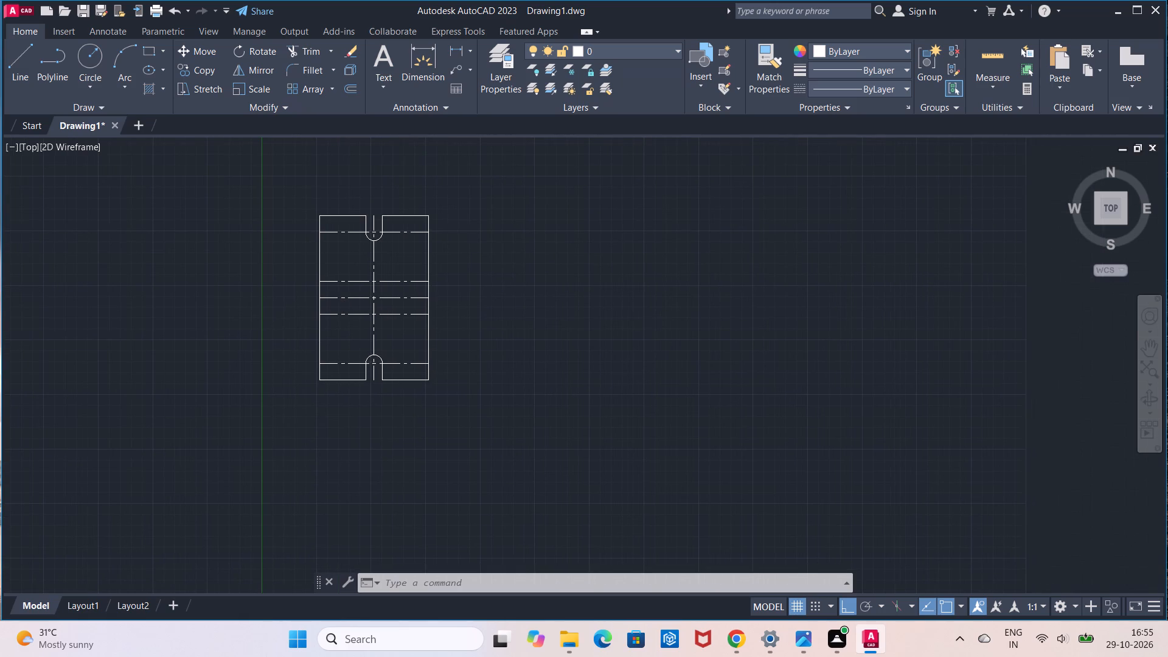
{"action": "middle_click_drag", "start_coordinate": [391, 397], "coordinate": [406, 323]}
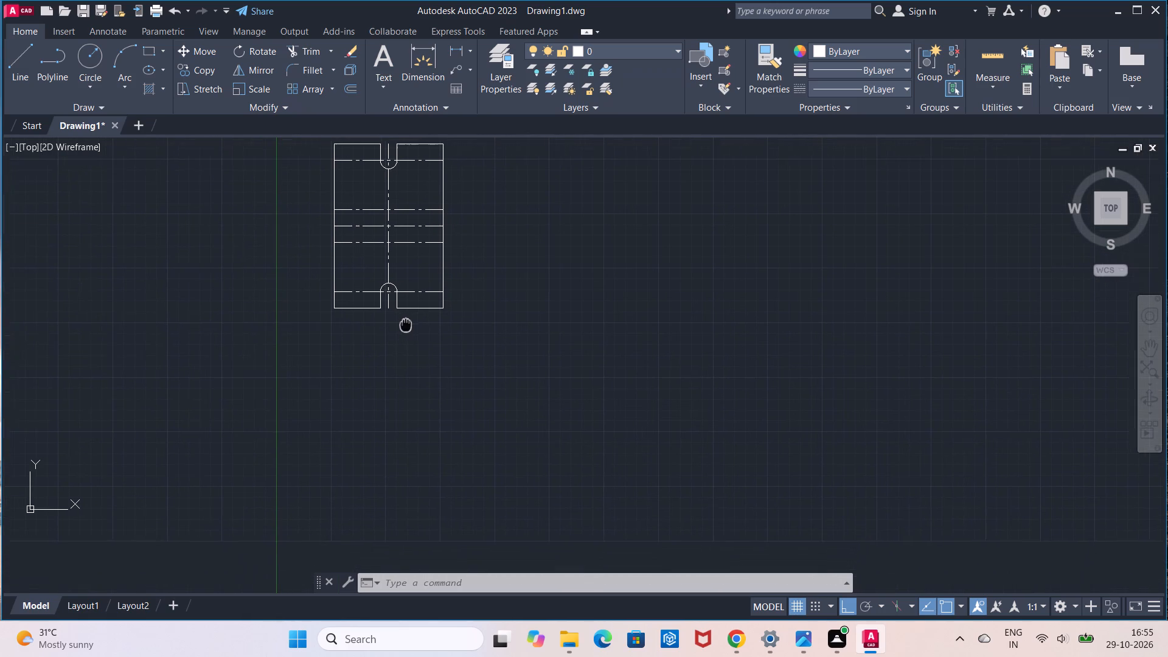
{"action": "middle_click_drag", "start_coordinate": [406, 323], "coordinate": [408, 316]}
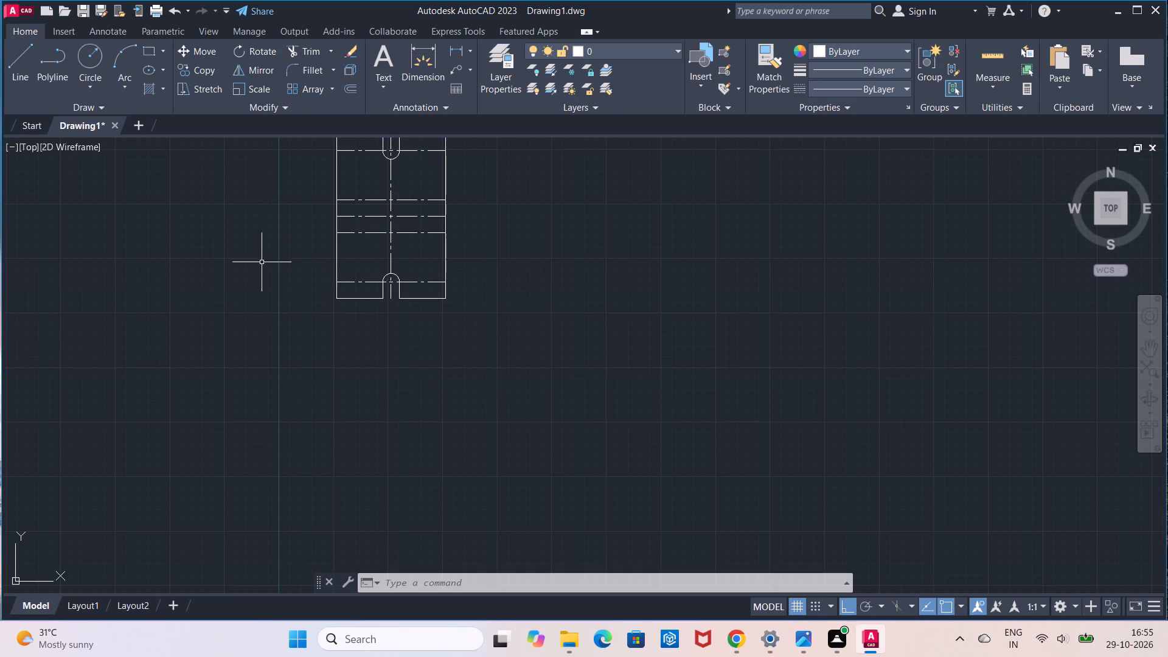
{"action": "left_click", "coordinate": [18, 78]}
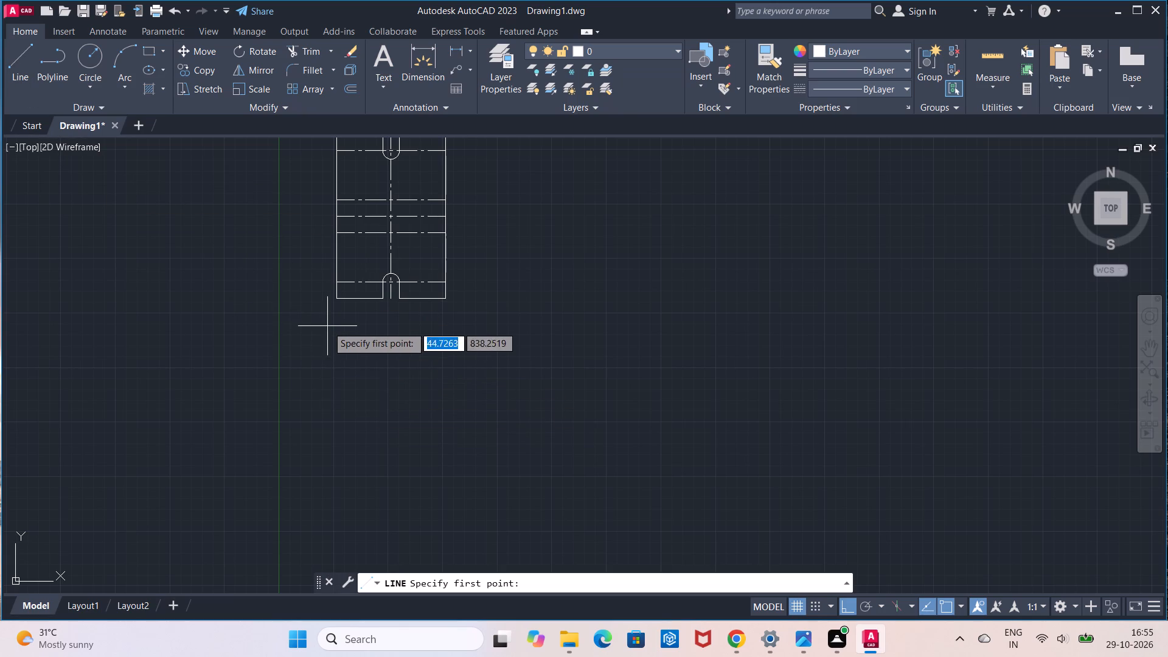
{"action": "left_click", "coordinate": [336, 399]}
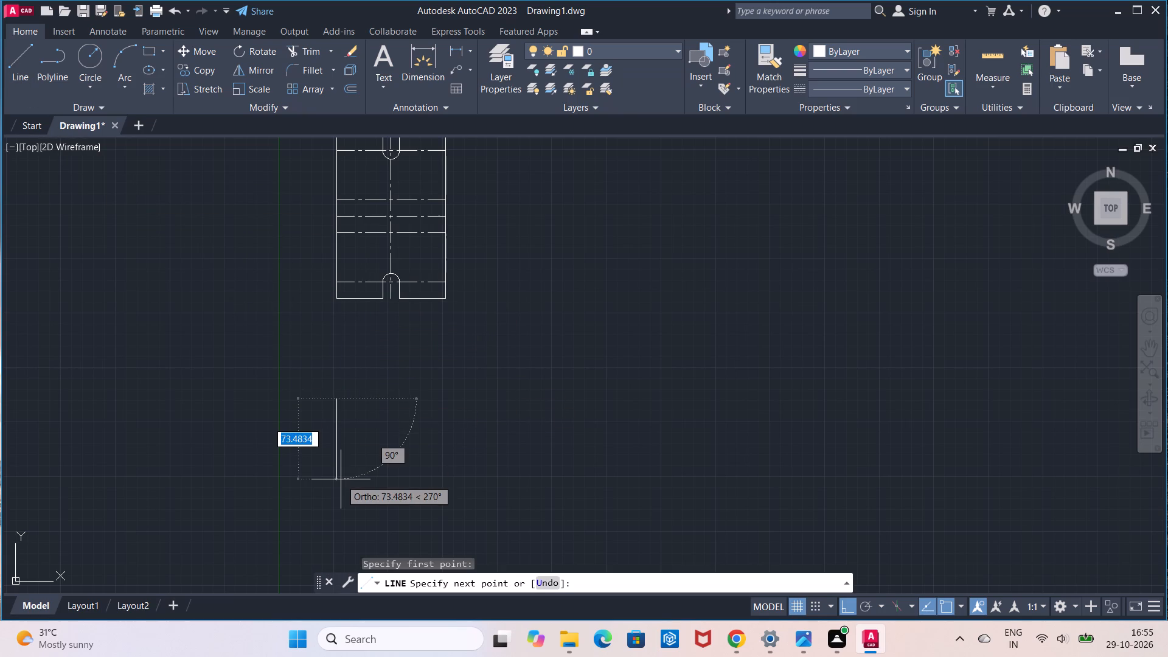
{"action": "key", "text": "1"}
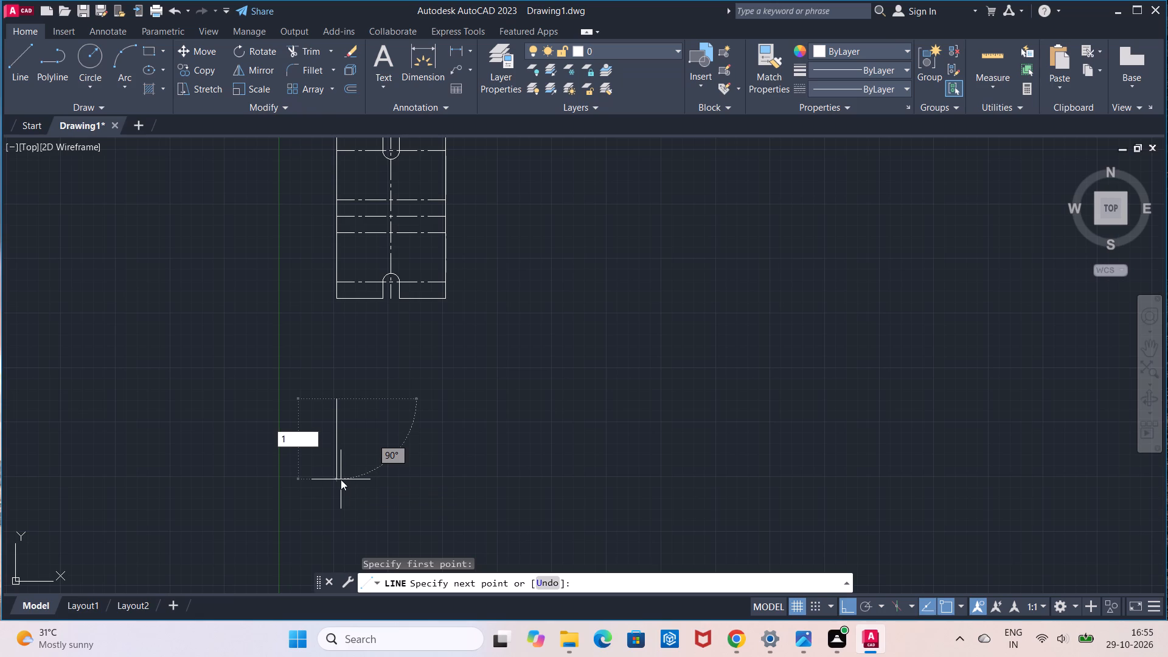
{"action": "type", "text": "00"}
{"action": "key", "text": "Return"}
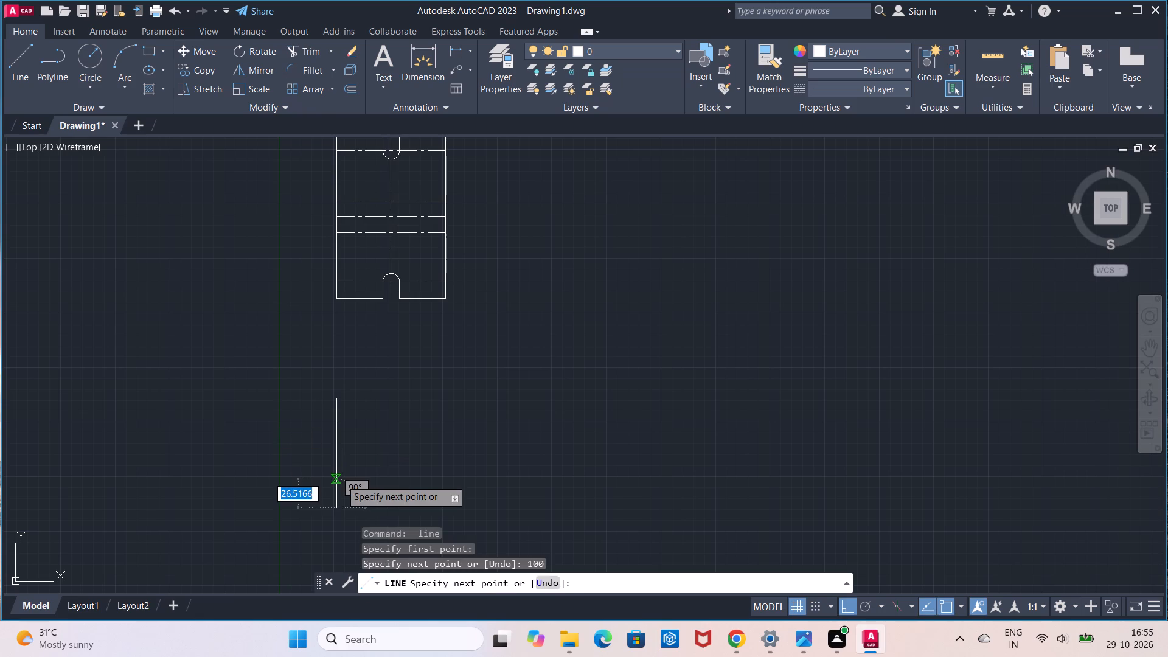
{"action": "key", "text": "Escape"}
Draw 20-long horizontal lines to the right from the top and bottom ends of the new 100-long vertical line.
{"action": "middle_click_drag", "start_coordinate": [344, 470], "coordinate": [360, 425]}
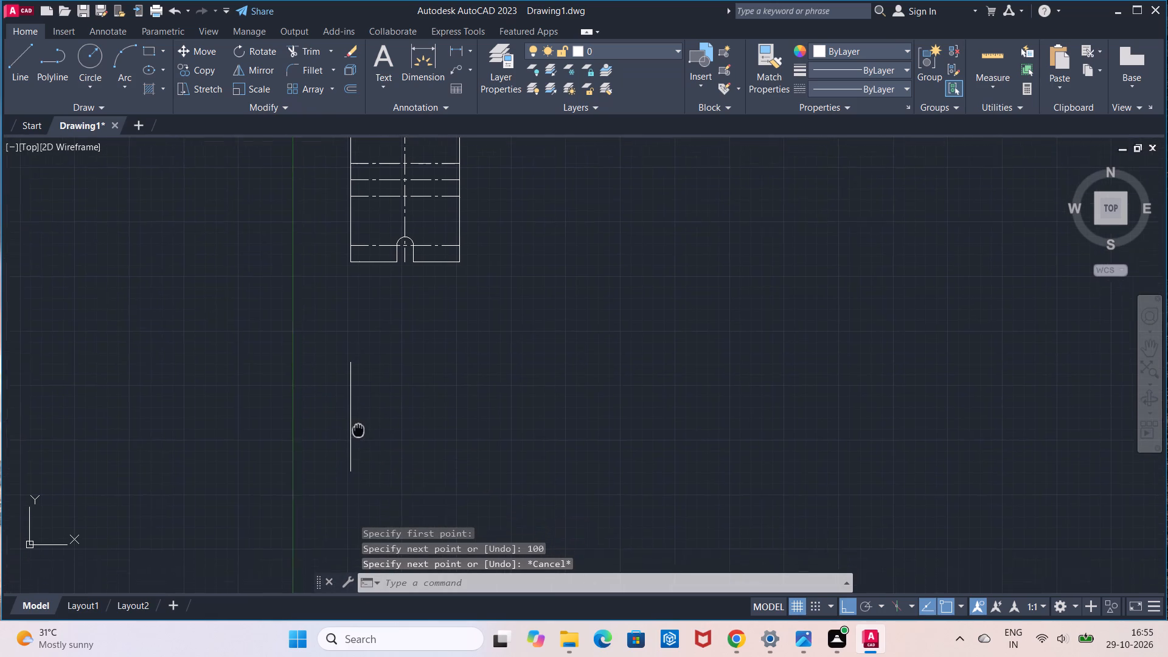
{"action": "middle_click_drag", "start_coordinate": [360, 425], "coordinate": [360, 405]}
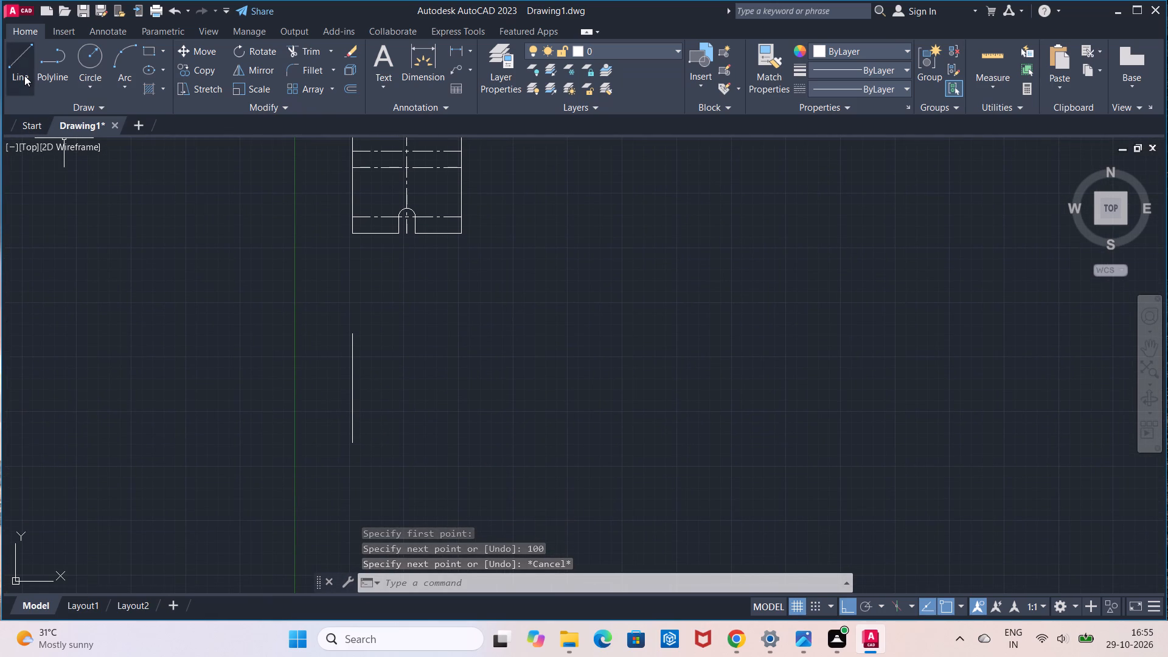
{"action": "left_click", "coordinate": [24, 75]}
{"action": "left_click", "coordinate": [347, 330]}
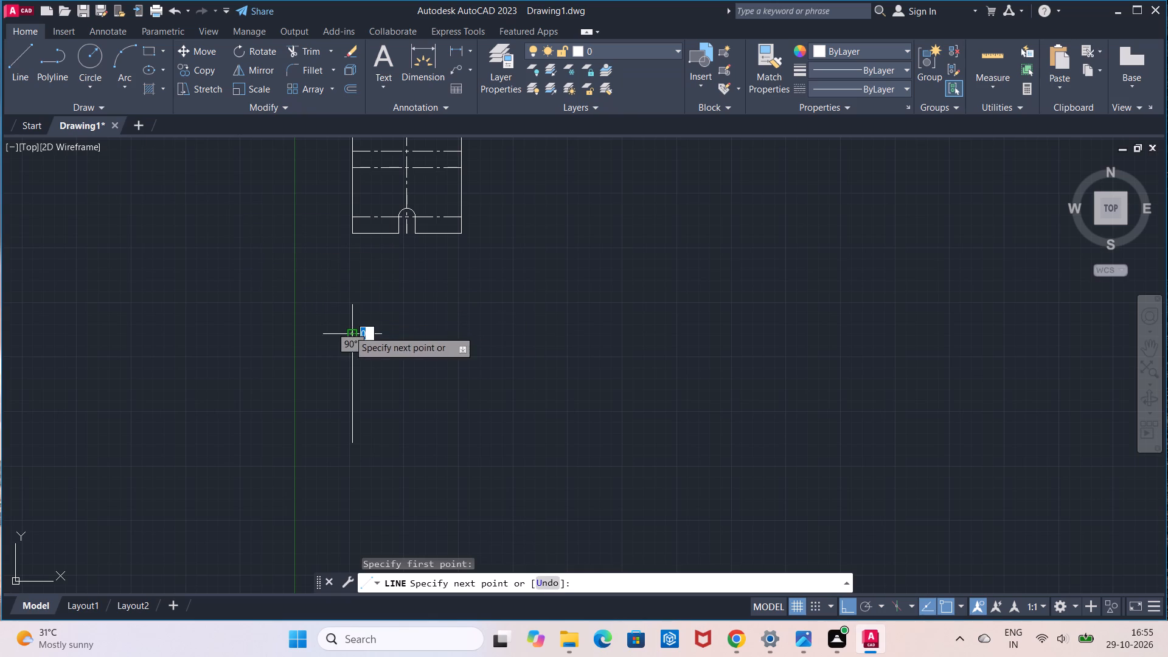
{"action": "key", "text": "2"}
{"action": "key", "text": "0"}
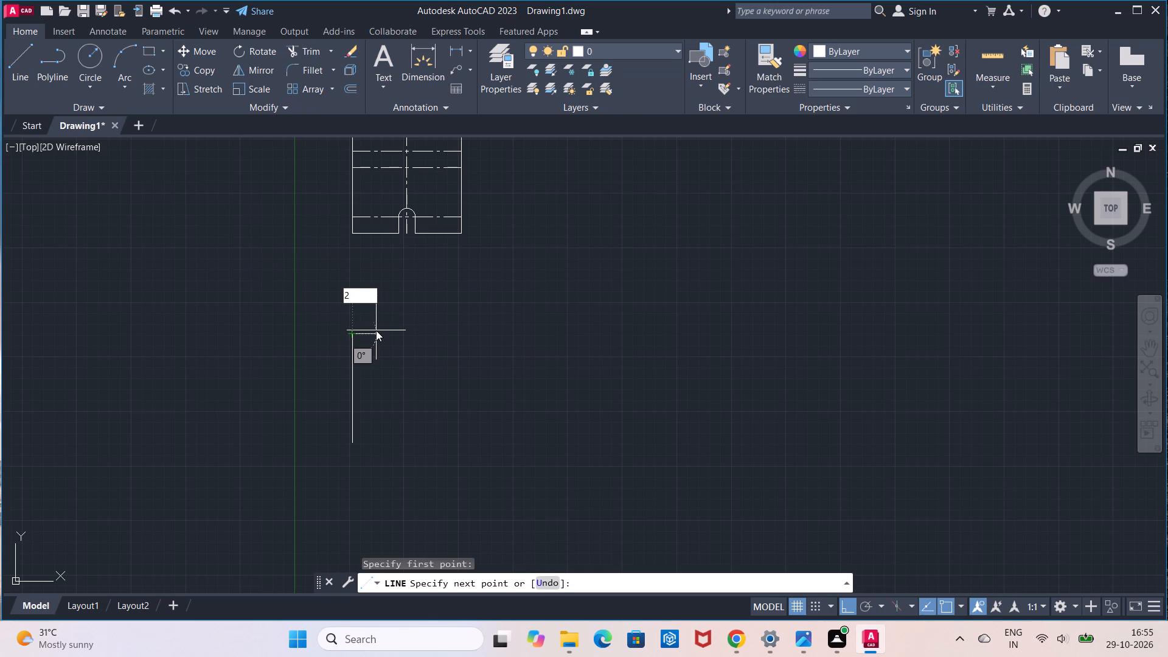
{"action": "key", "text": "Return"}
{"action": "key", "text": "Escape"}
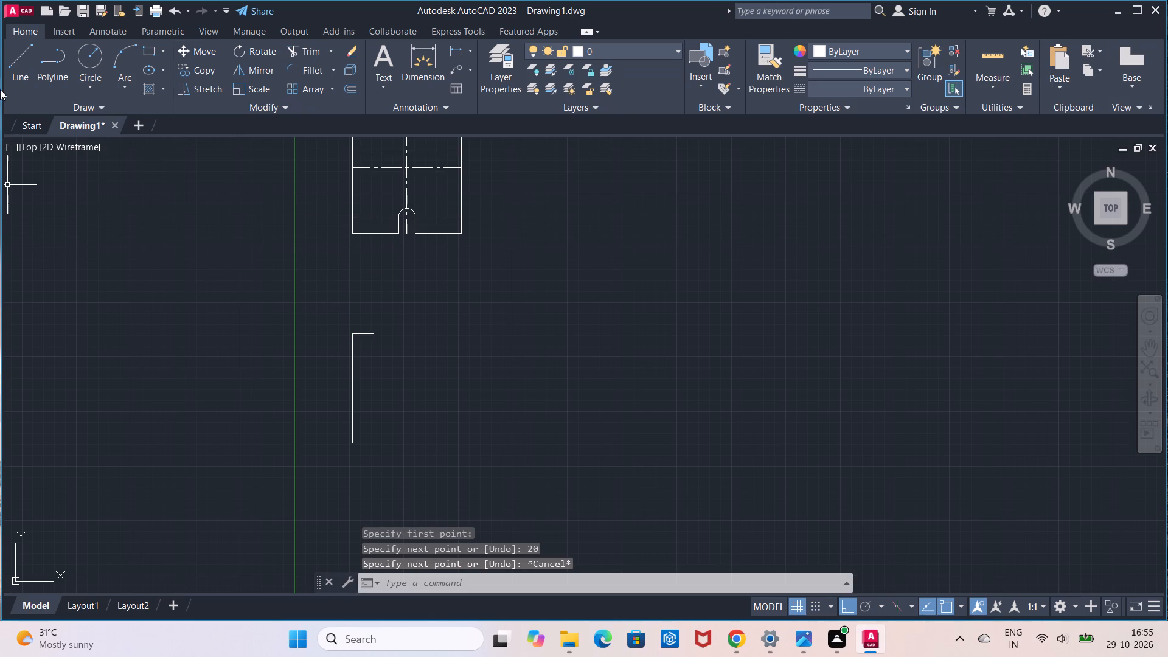
{"action": "left_click", "coordinate": [8, 72]}
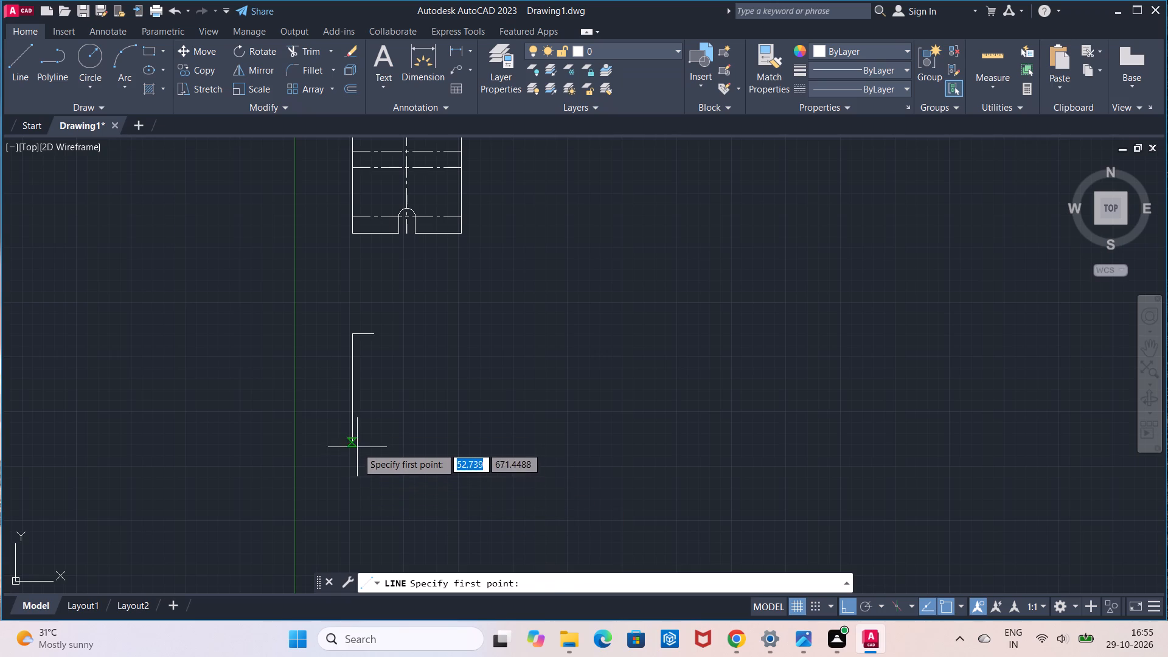
{"action": "left_click", "coordinate": [356, 445]}
{"action": "type", "text": "20"}
{"action": "key", "text": "Return"}
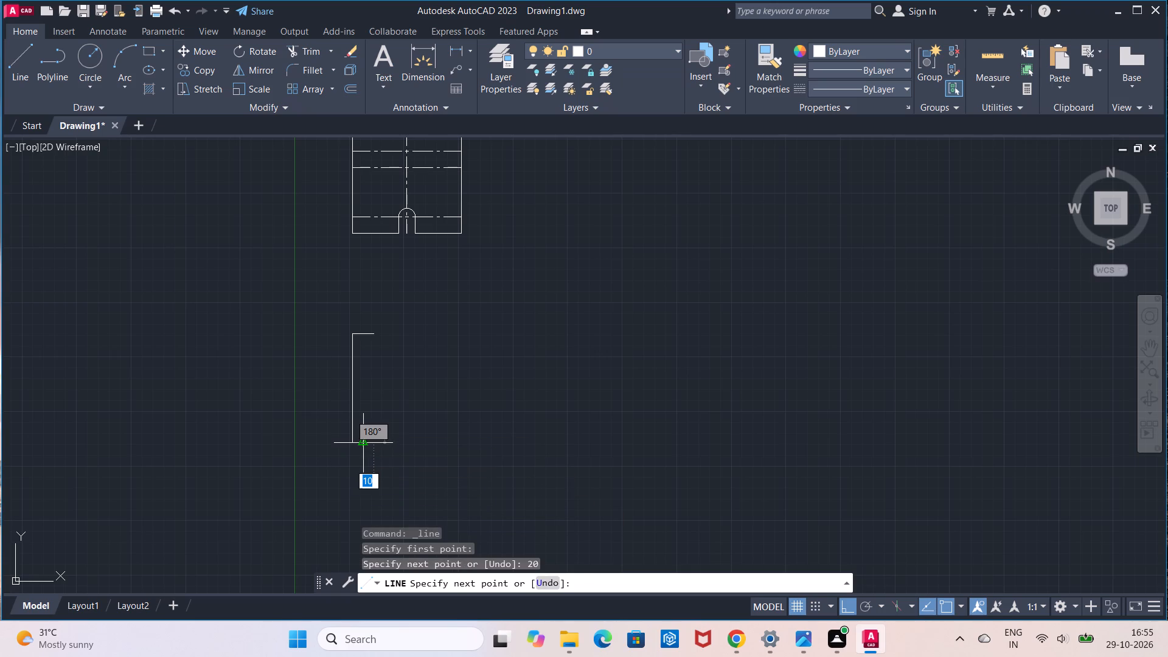
{"action": "key", "text": "Escape"}
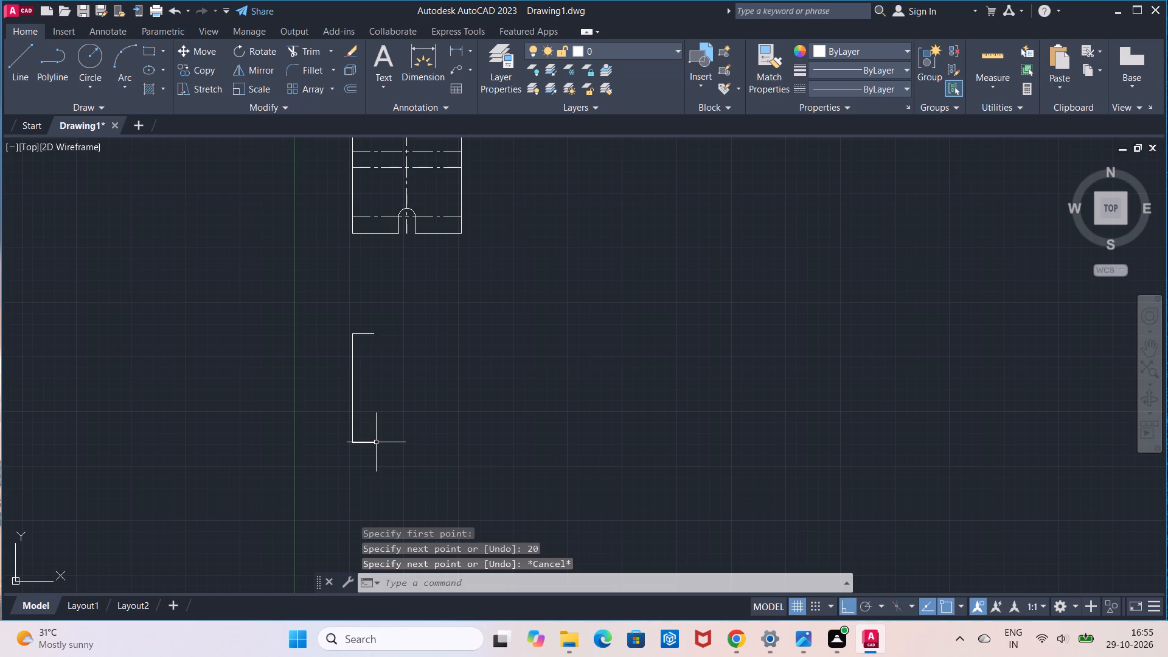
From the right end of the lower 20-long line, draw a line 10 upward and continue it 60 to the right.
{"action": "scroll", "coordinate": [376, 442], "scroll_direction": "up", "scroll_amount": 1}
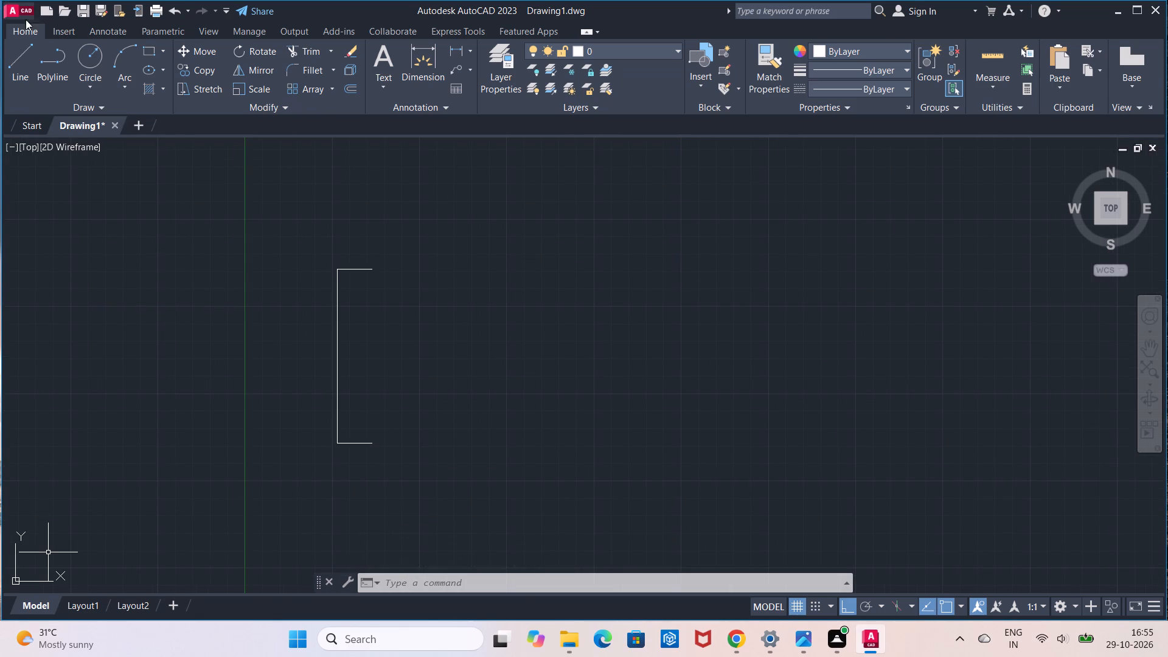
{"action": "left_click", "coordinate": [21, 48]}
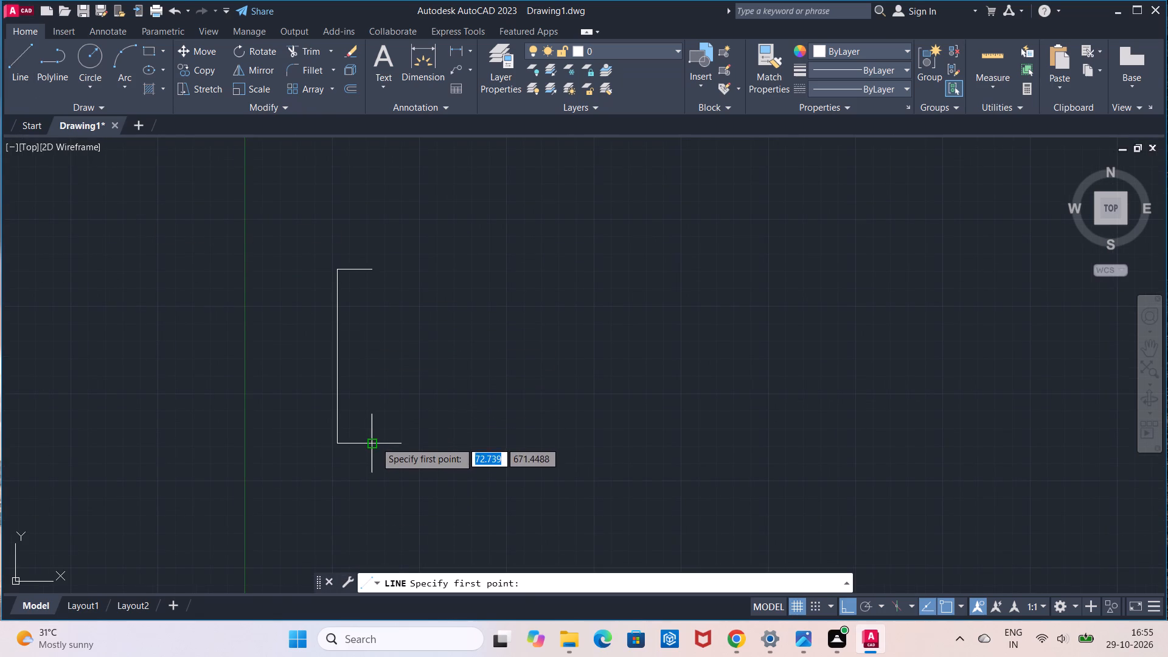
{"action": "left_click", "coordinate": [375, 442]}
{"action": "type", "text": "10"}
{"action": "key", "text": "Return"}
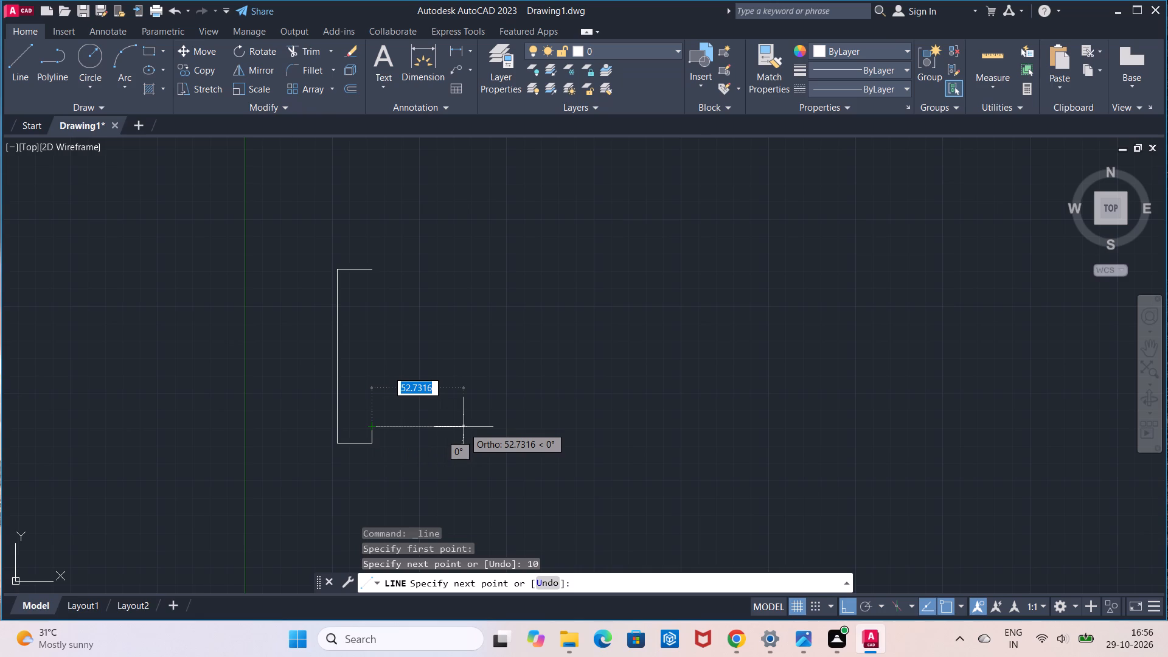
{"action": "type", "text": "60"}
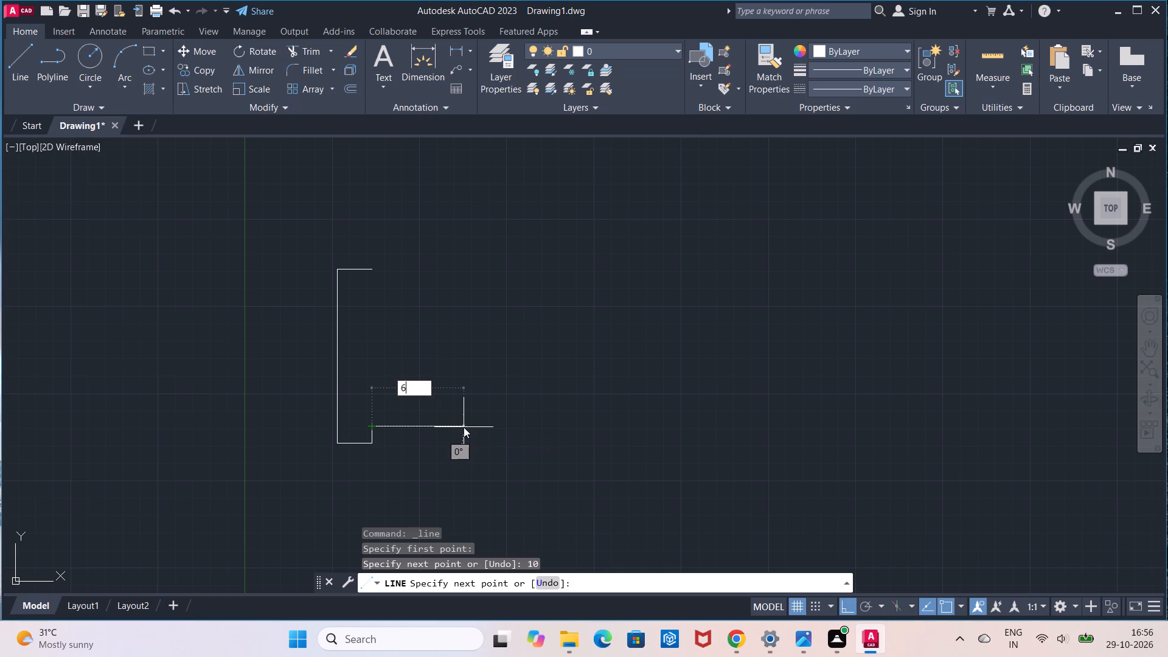
{"action": "key", "text": "Return"}
{"action": "key", "text": "Escape"}
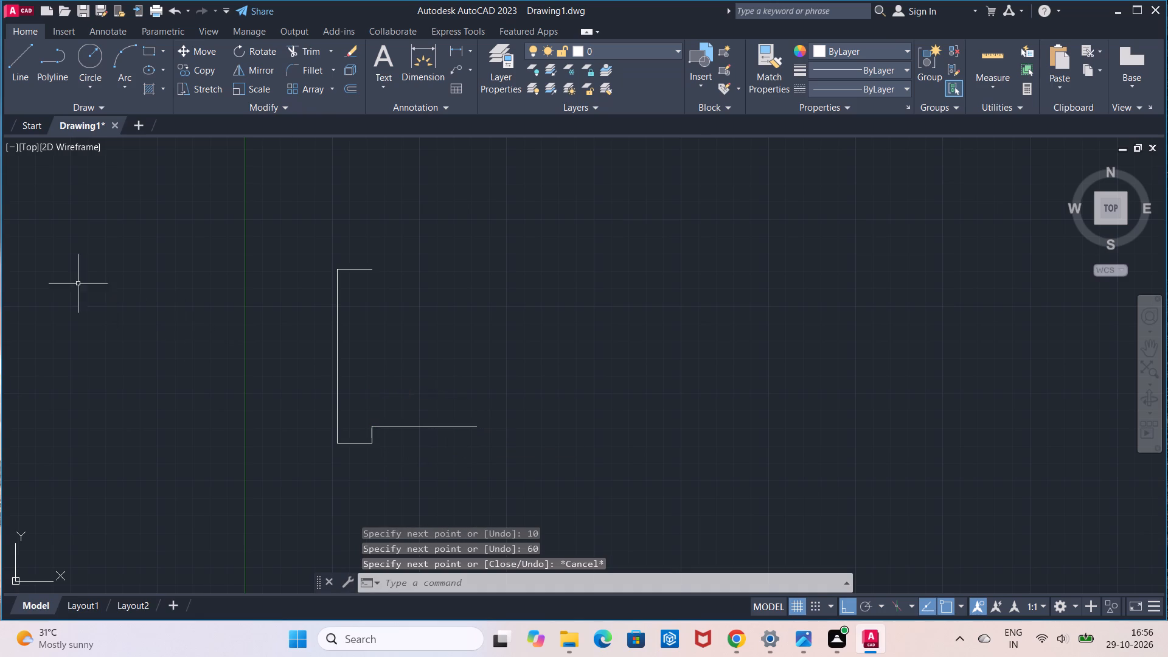
Draw a 10-long vertical line downward from the right end of the 60-long horizontal line.
{"action": "left_click", "coordinate": [28, 66]}
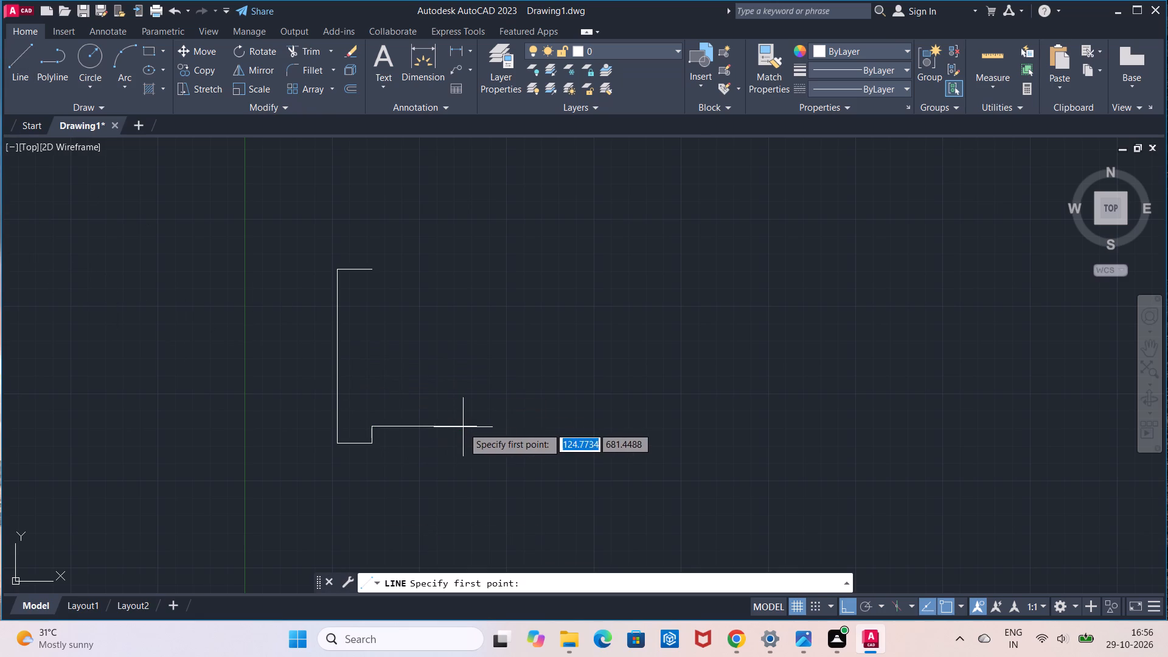
{"action": "left_click", "coordinate": [473, 426]}
{"action": "key", "text": "1"}
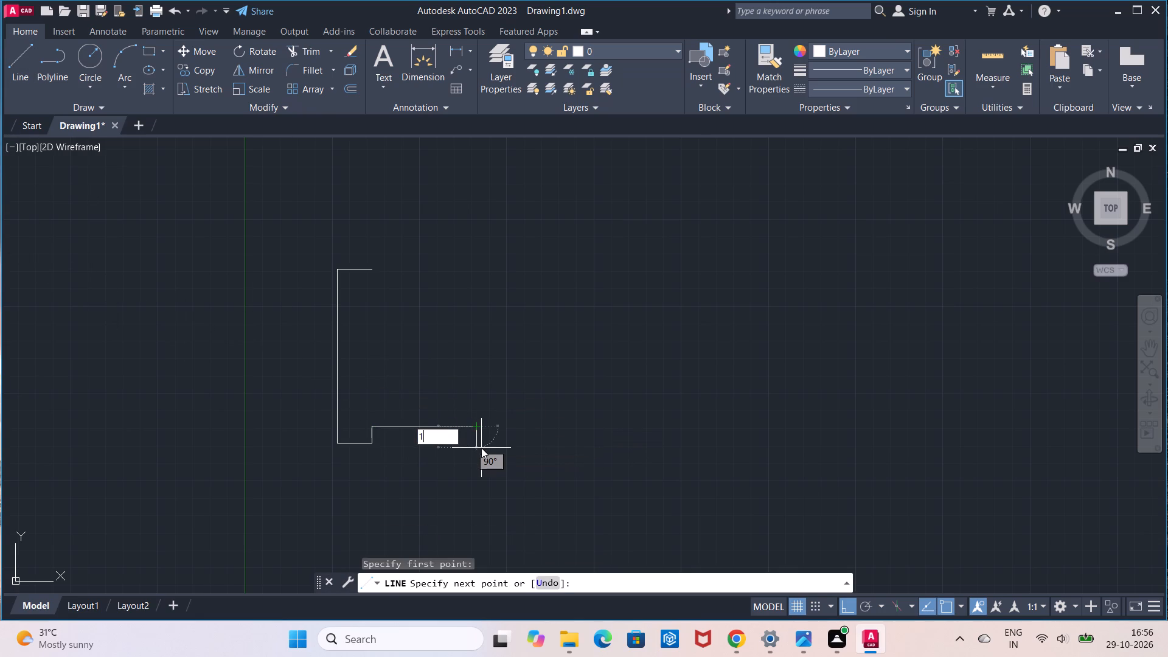
{"action": "key", "text": "0"}
{"action": "key", "text": "Return"}
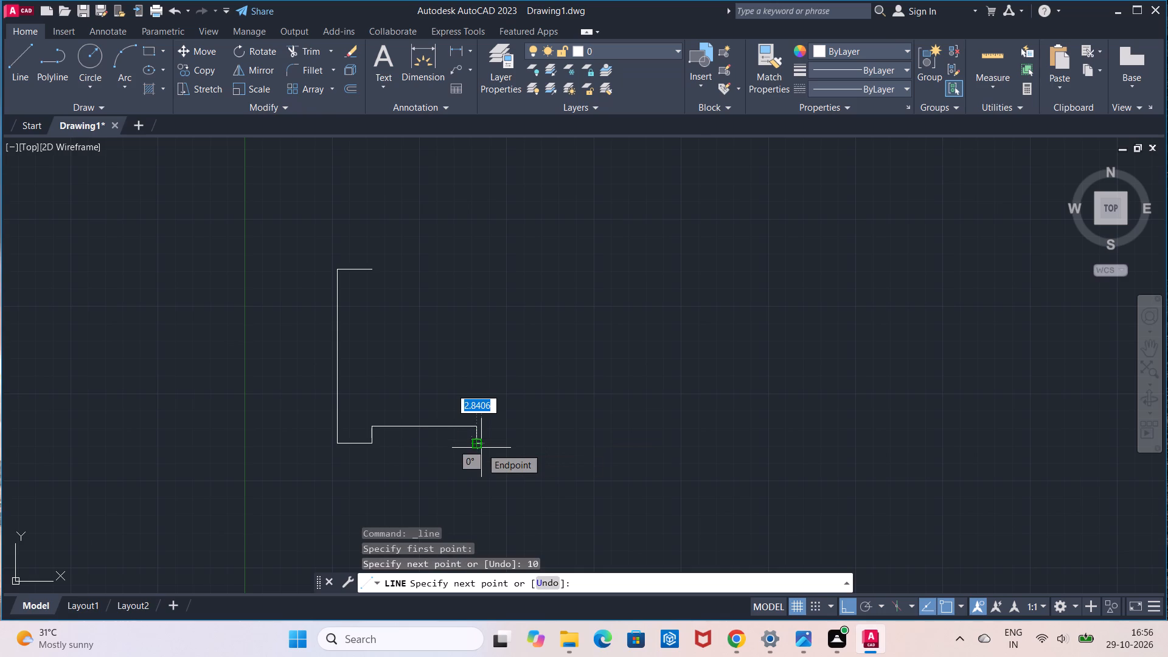
{"action": "key", "text": "Delete"}
{"action": "key", "text": "Escape"}
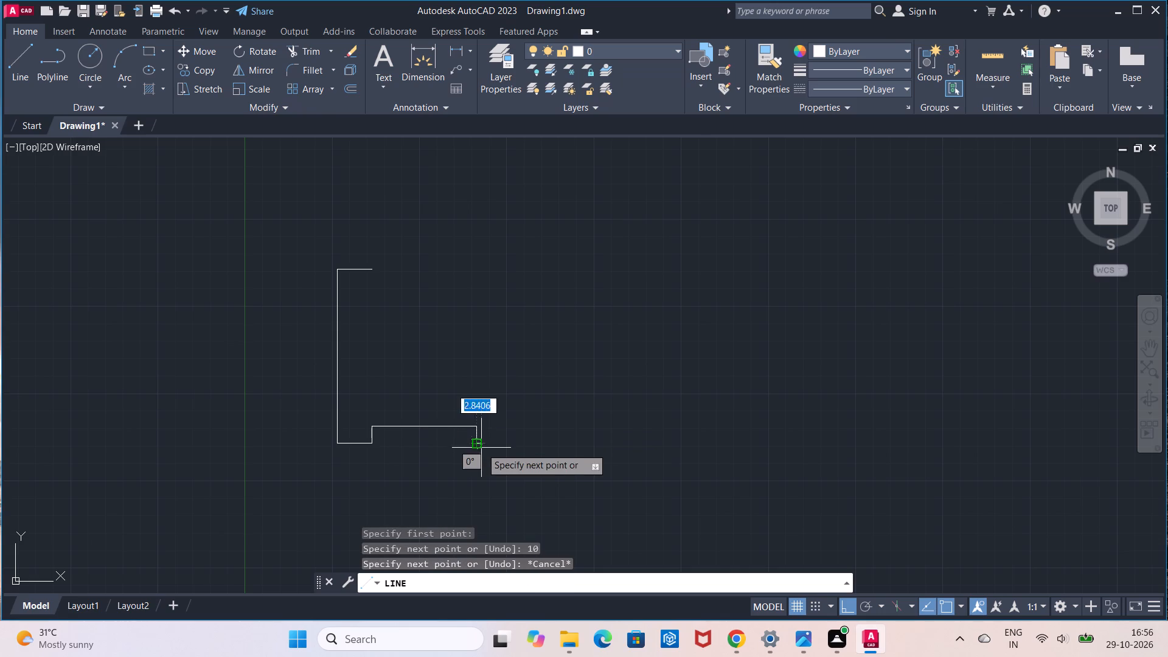
{"action": "key", "text": "Escape"}
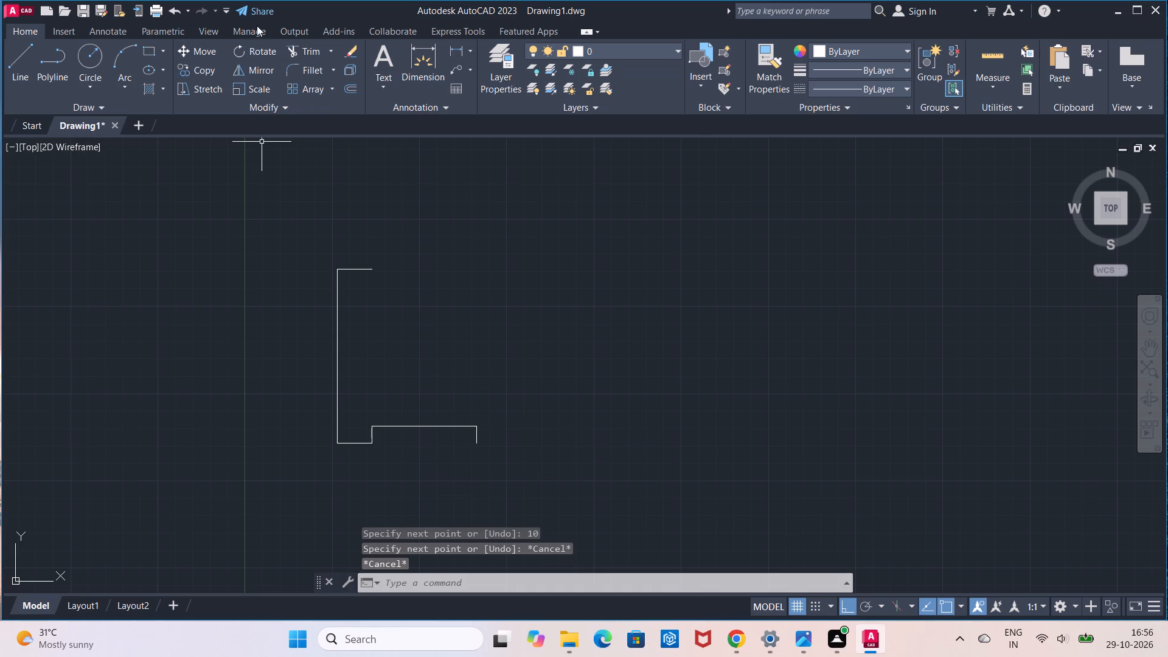
Check the length of the new short vertical line with a temporary linear dimension.
{"action": "left_click", "coordinate": [457, 50]}
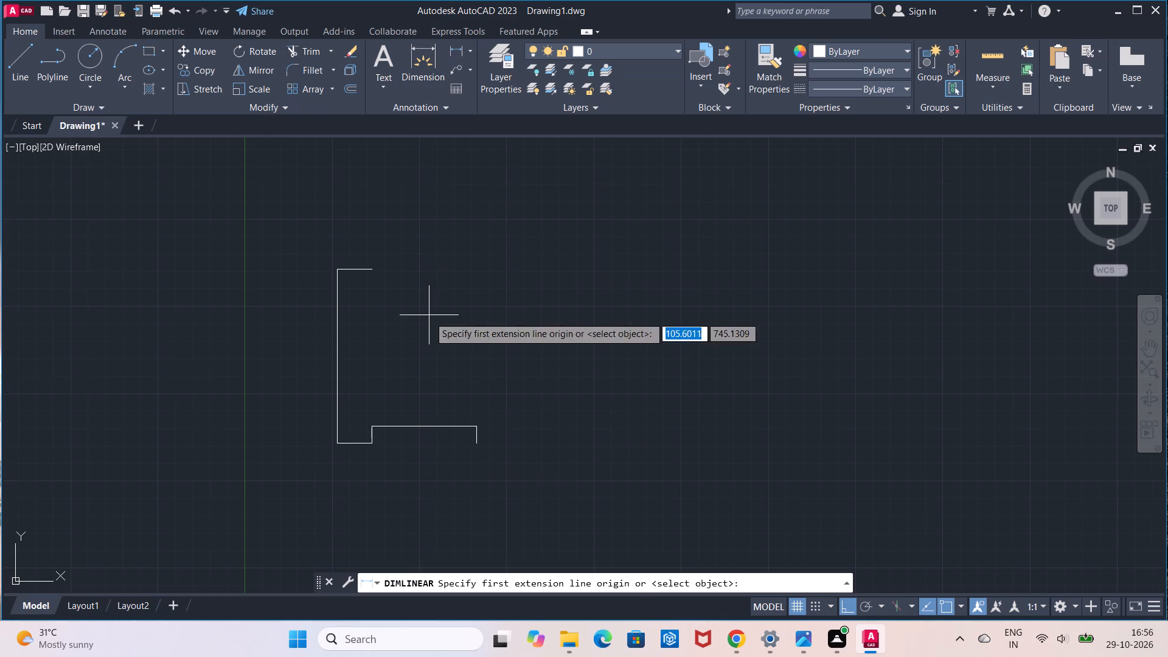
{"action": "left_click", "coordinate": [475, 423]}
{"action": "left_click", "coordinate": [476, 442]}
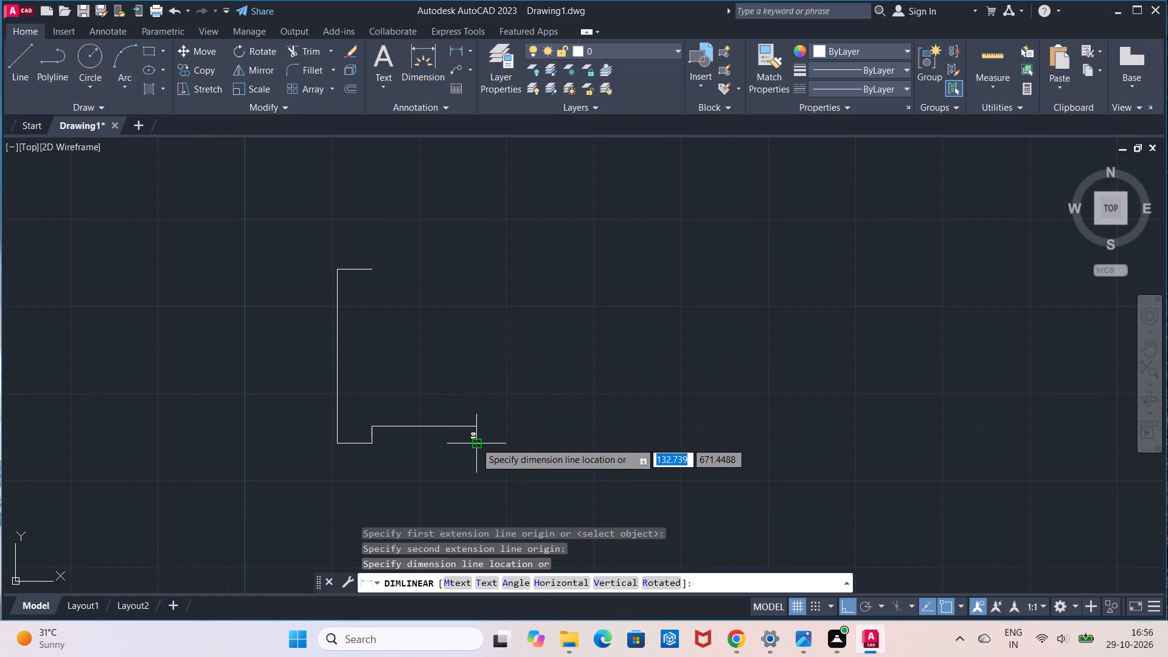
{"action": "scroll", "coordinate": [447, 454], "scroll_direction": "up", "scroll_amount": 1}
{"action": "key", "text": "Escape"}
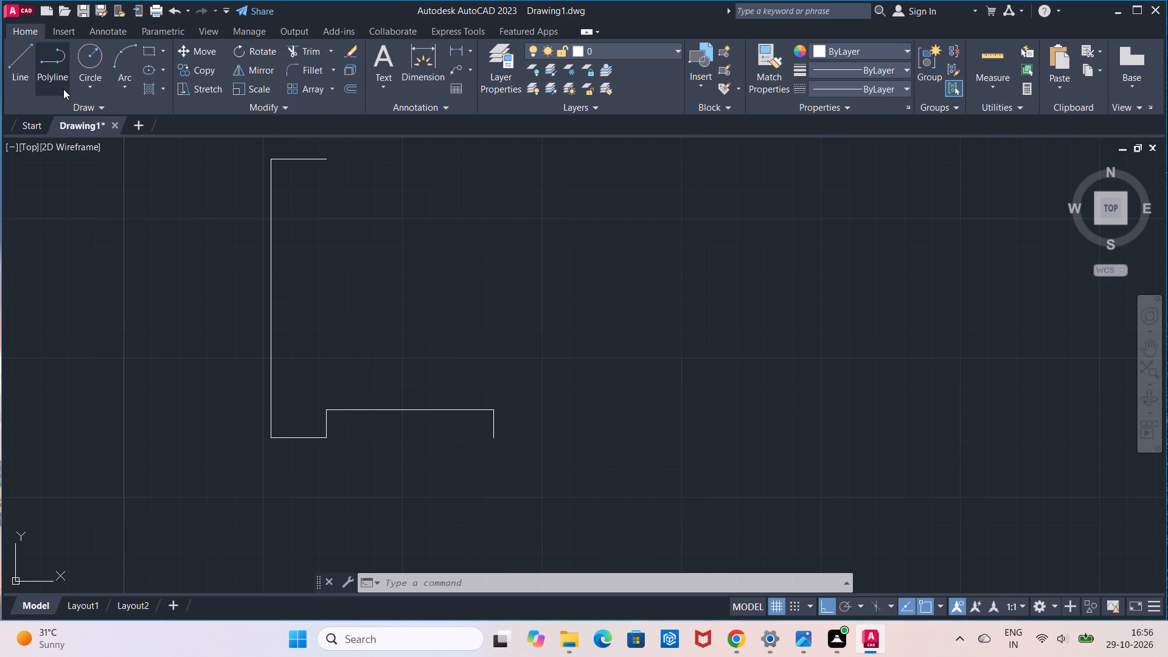
From the lower end of the new short vertical line, draw a line 20 to the right and continue it 40 upward.
{"action": "left_click", "coordinate": [32, 80]}
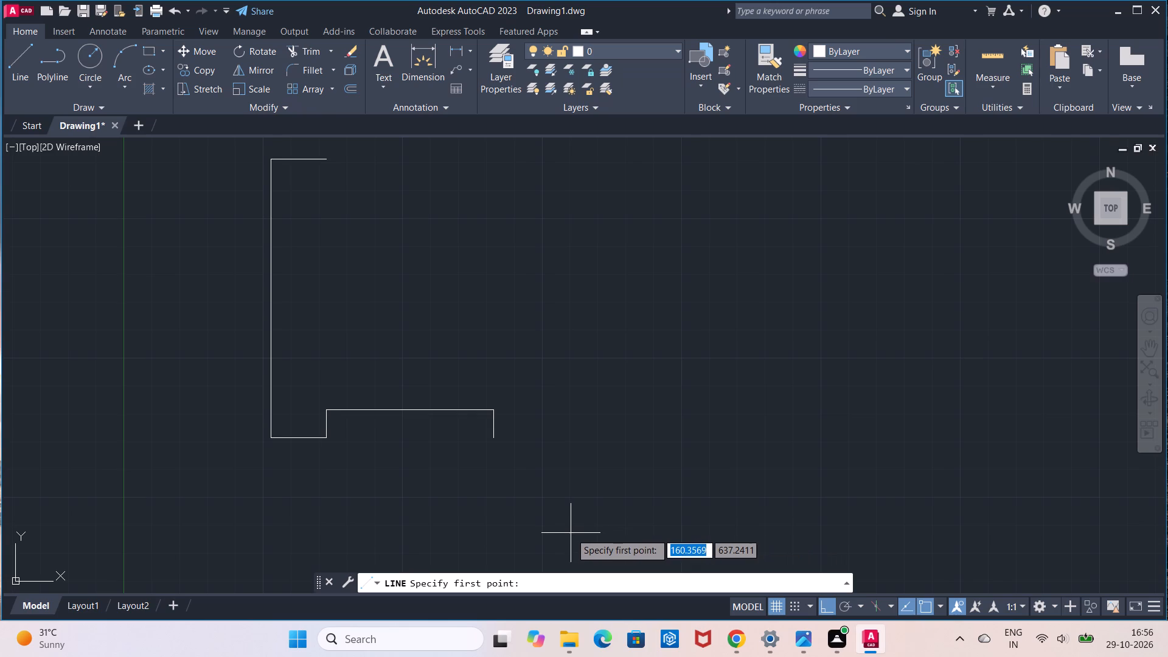
{"action": "left_click", "coordinate": [496, 439]}
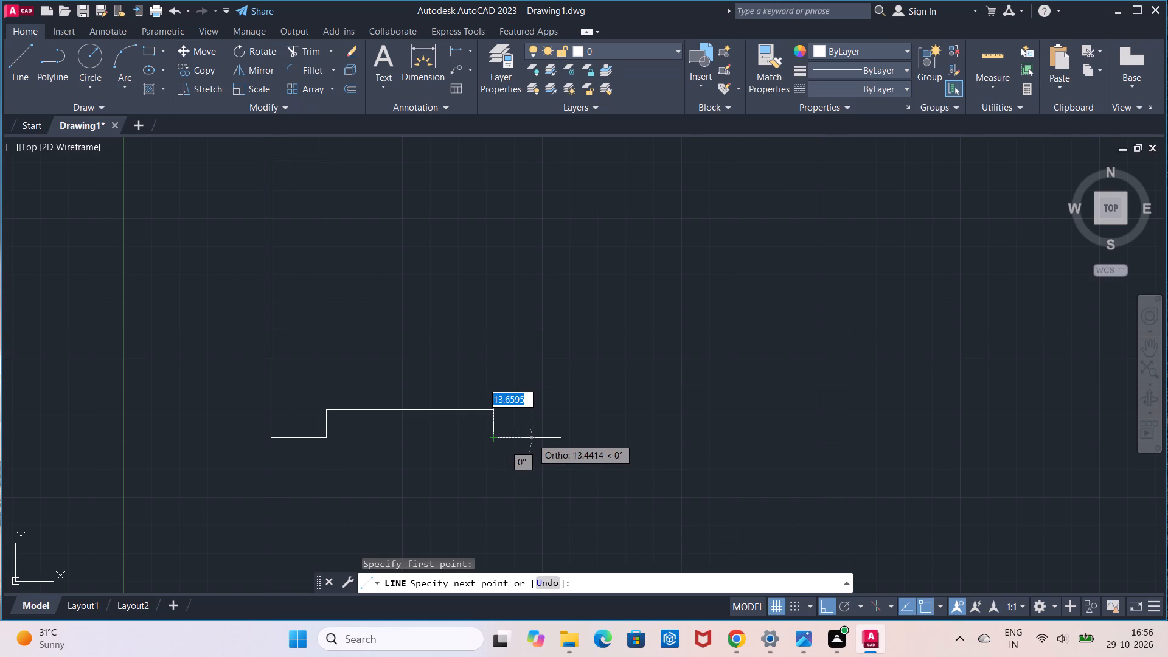
{"action": "key", "text": "2"}
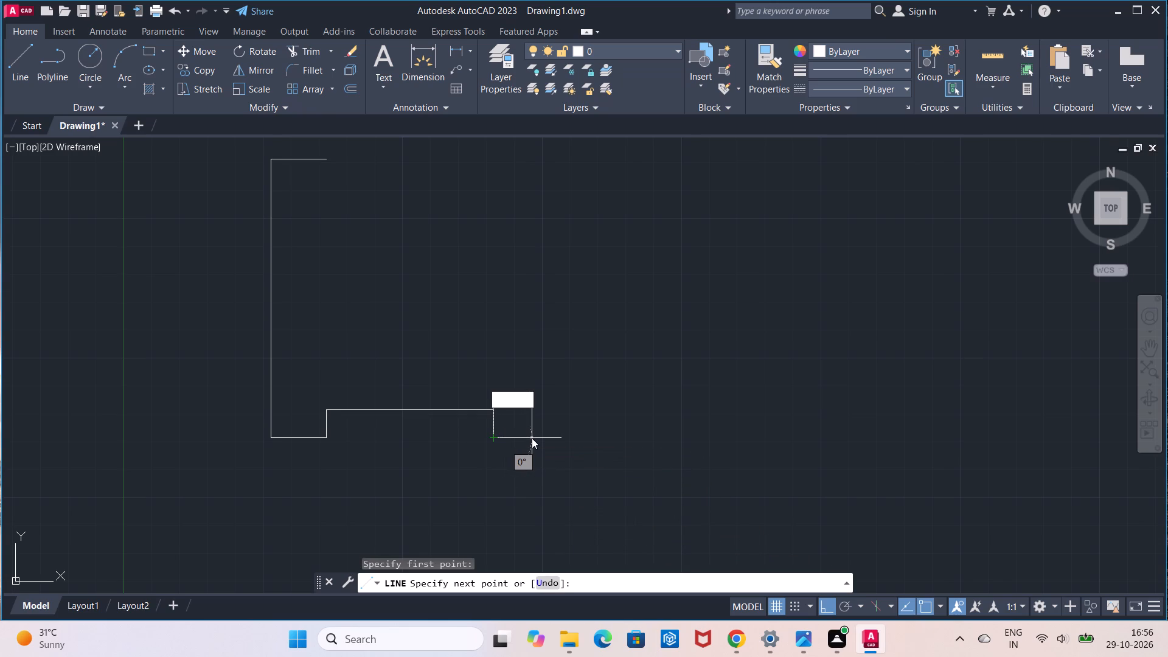
{"action": "key", "text": "0"}
{"action": "key", "text": "Return"}
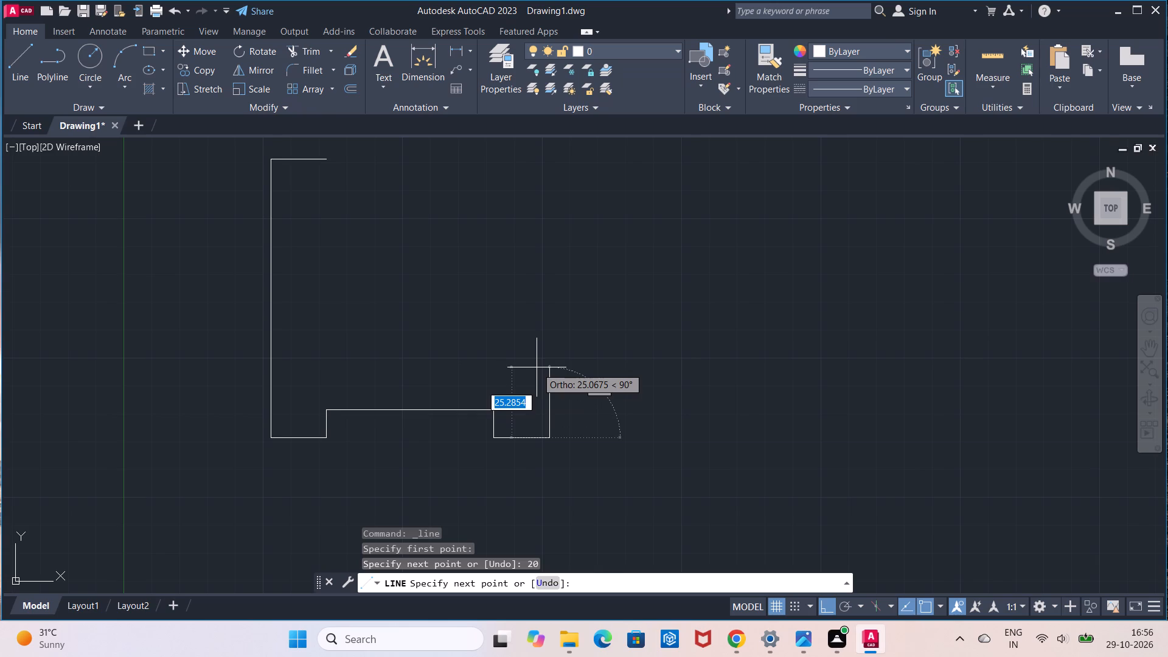
{"action": "type", "text": "40"}
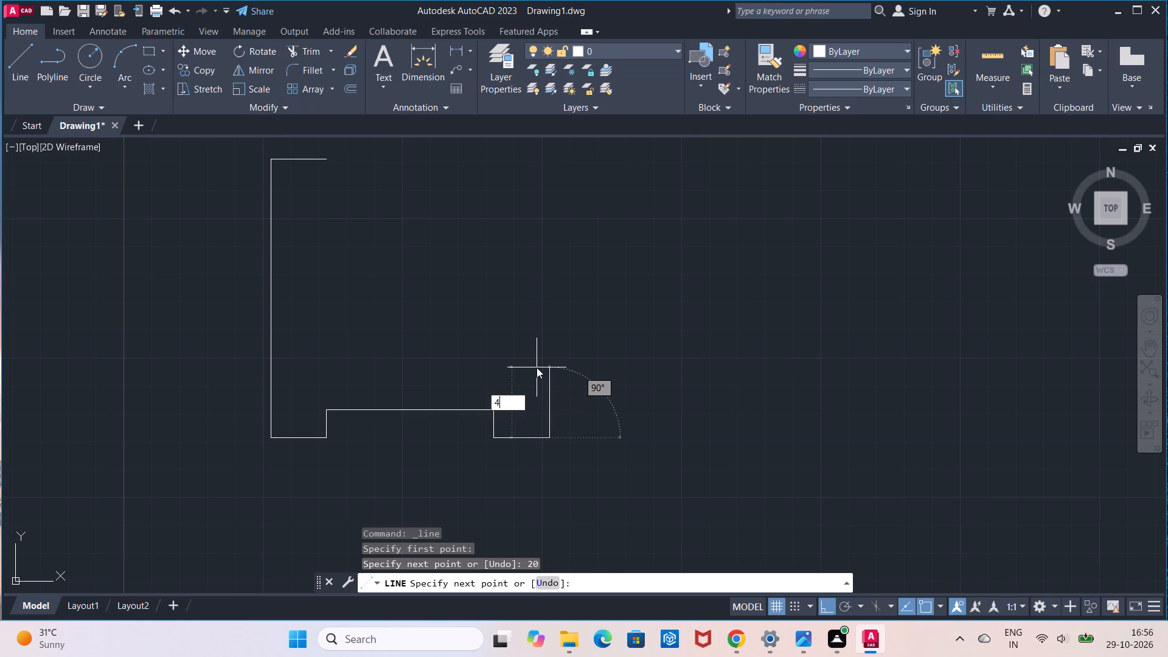
{"action": "key", "text": "Return"}
{"action": "key", "text": "Escape"}
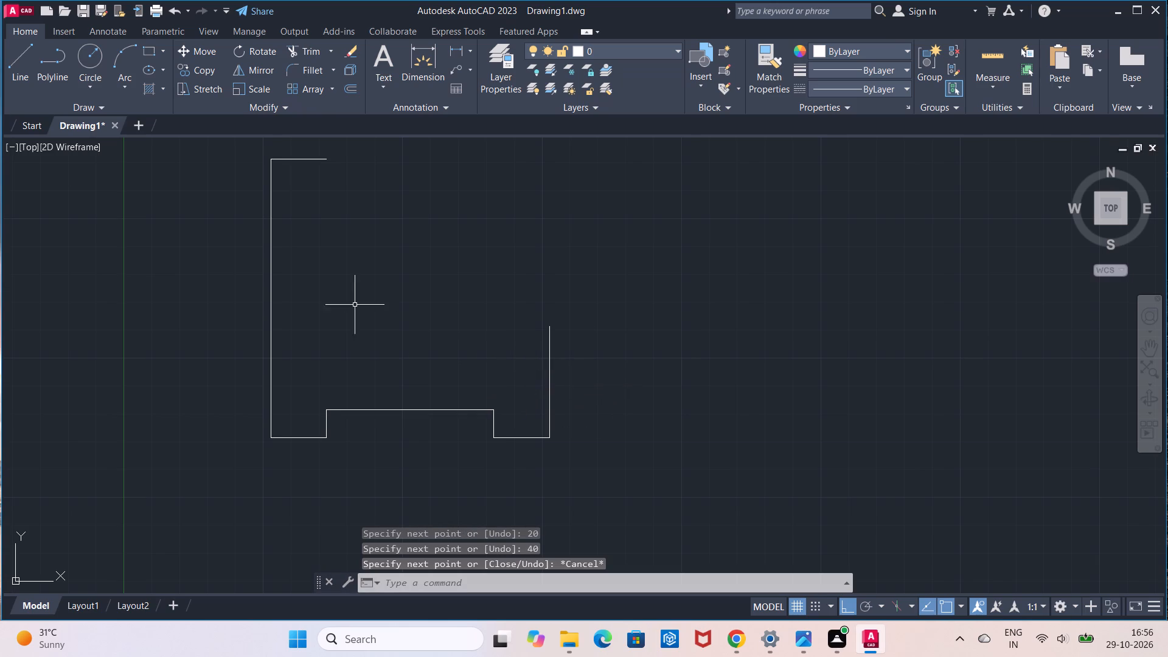
With Ortho off, draw a sloped line from the right end of the profile's top edge to the upper end of the 40-long vertical line.
{"action": "left_click", "coordinate": [844, 608]}
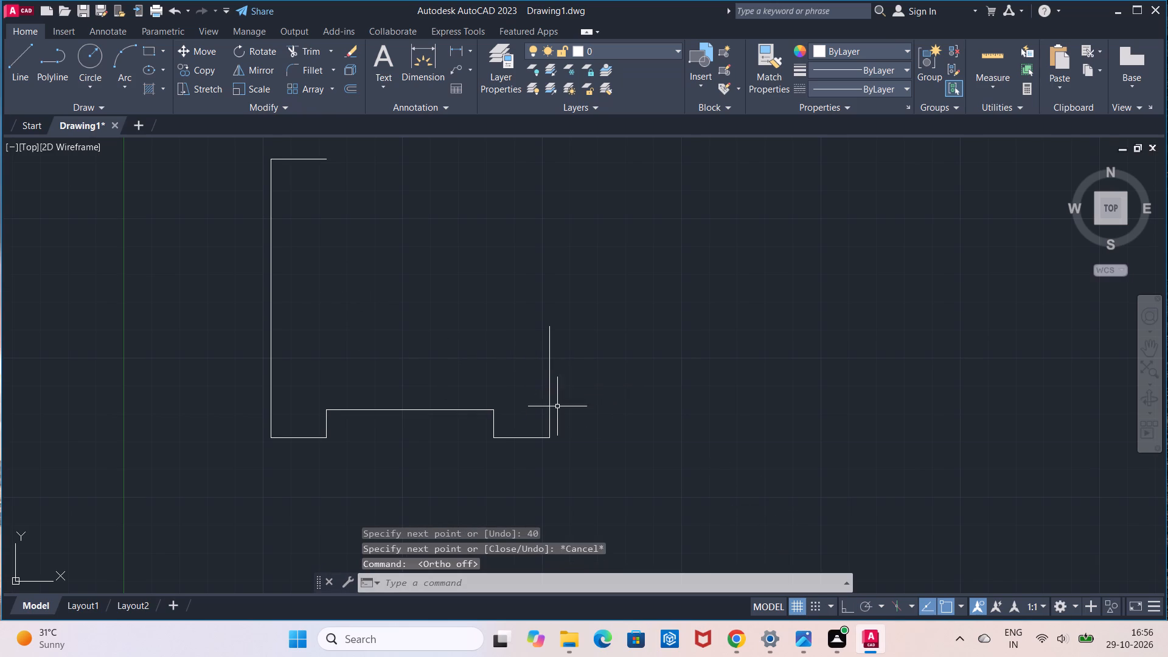
{"action": "left_click", "coordinate": [29, 77]}
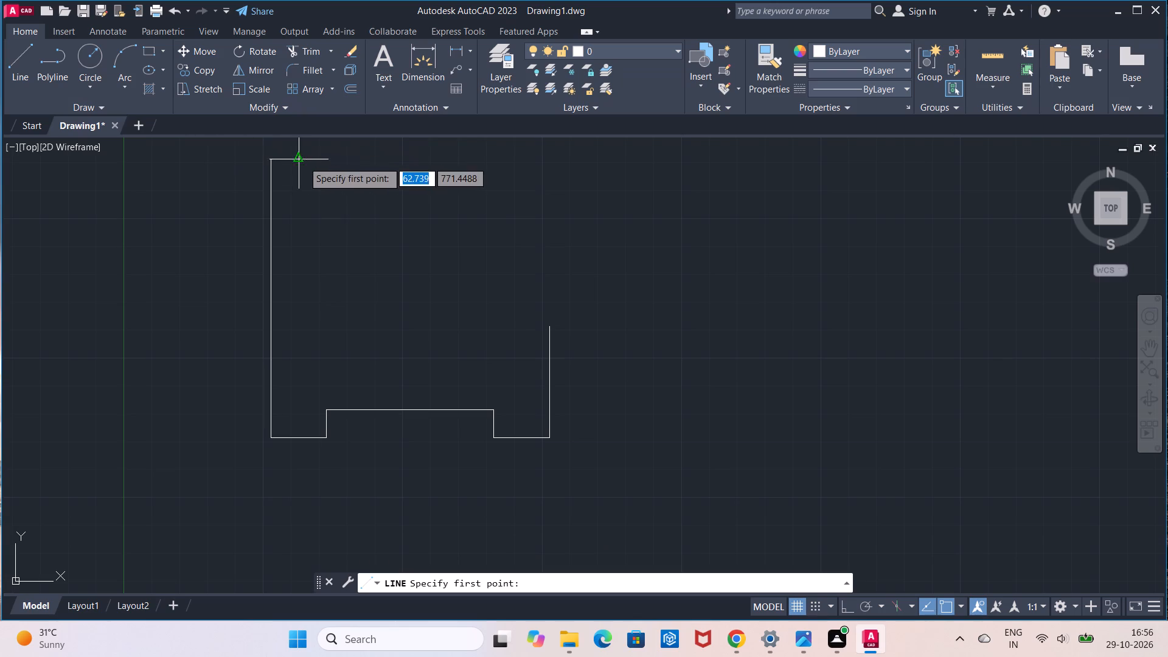
{"action": "left_click", "coordinate": [322, 161]}
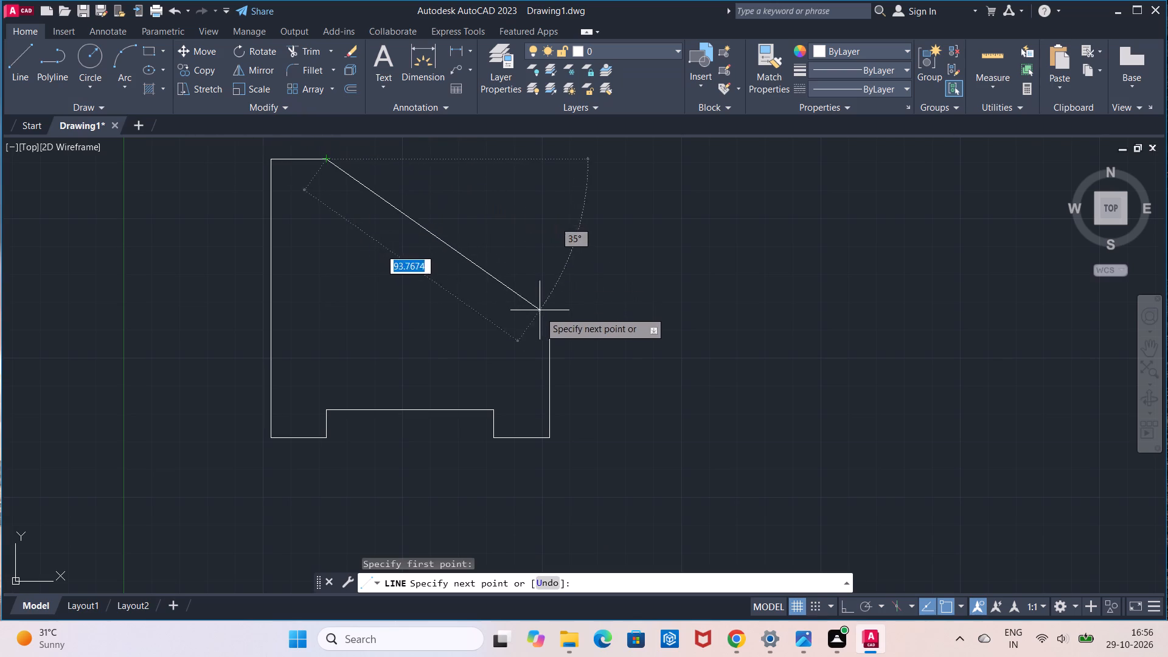
{"action": "left_click", "coordinate": [550, 330]}
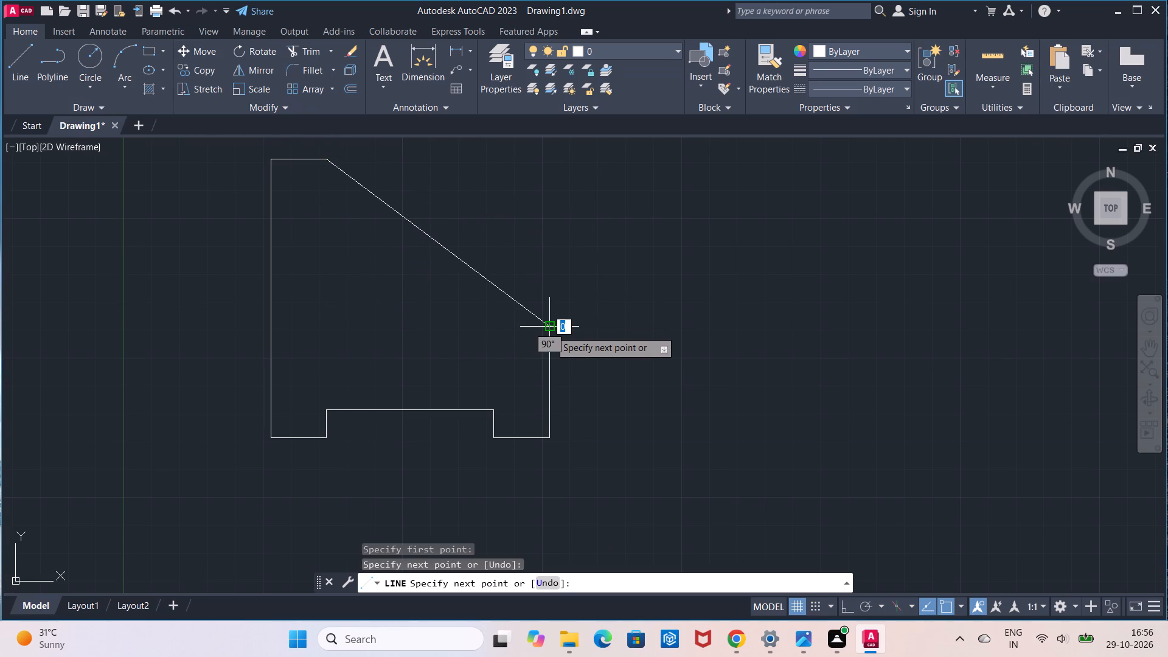
{"action": "key", "text": "Escape"}
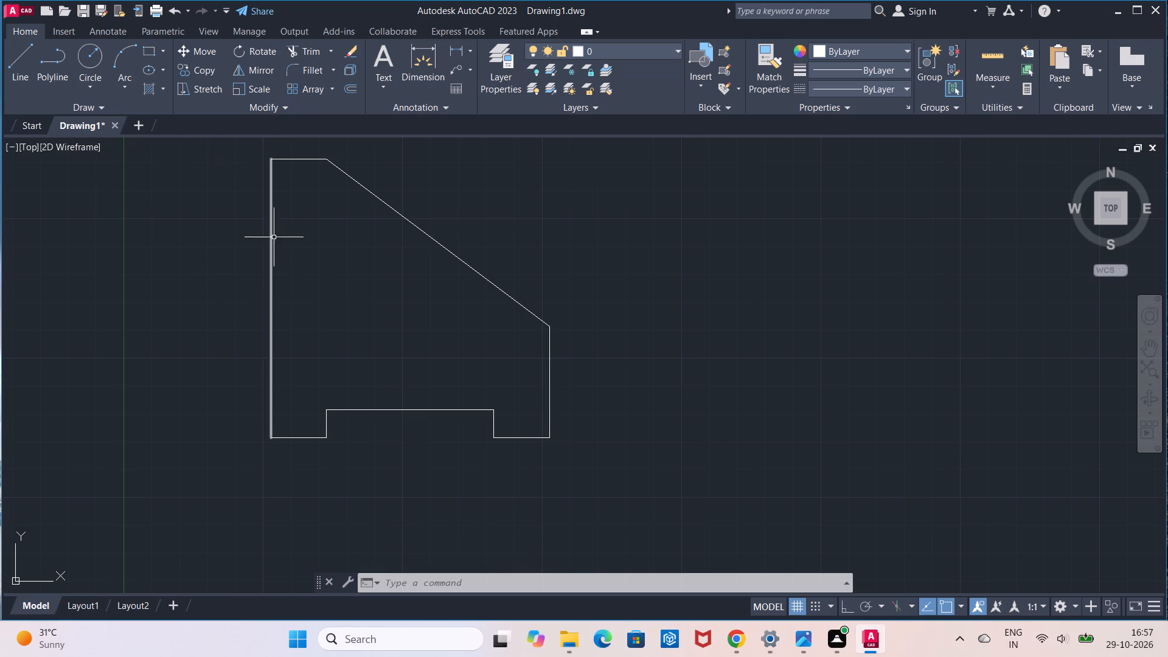
Offset the 60-long horizontal line of the profile's bottom recess upward by 10.
{"action": "left_click", "coordinate": [345, 86]}
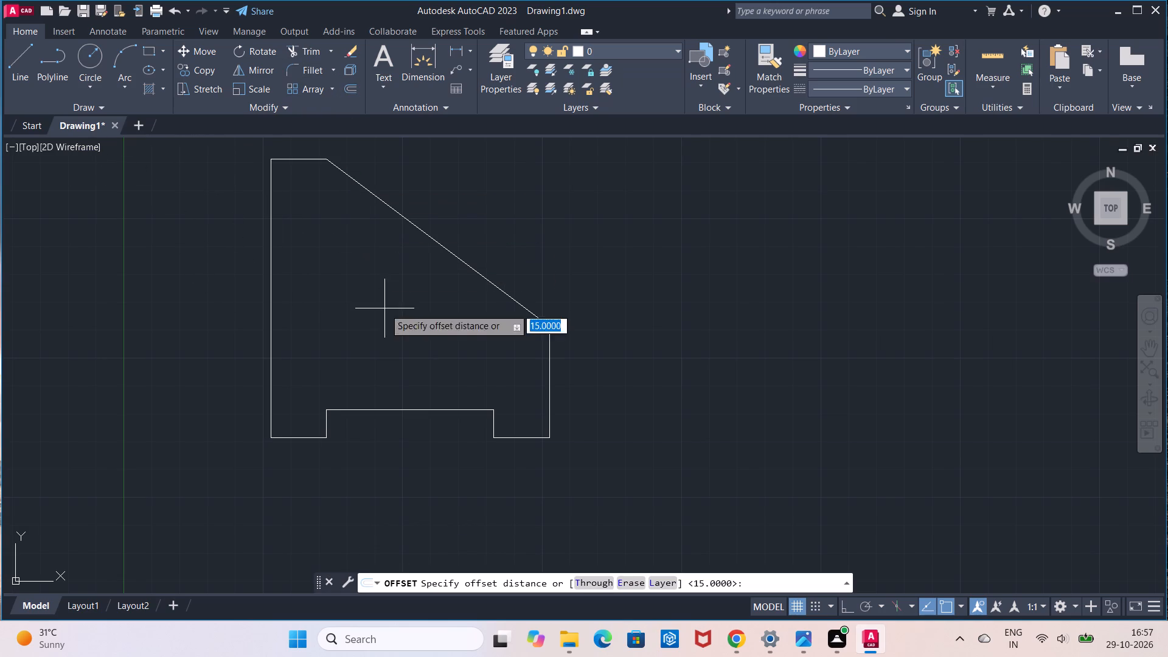
{"action": "left_click", "coordinate": [414, 410]}
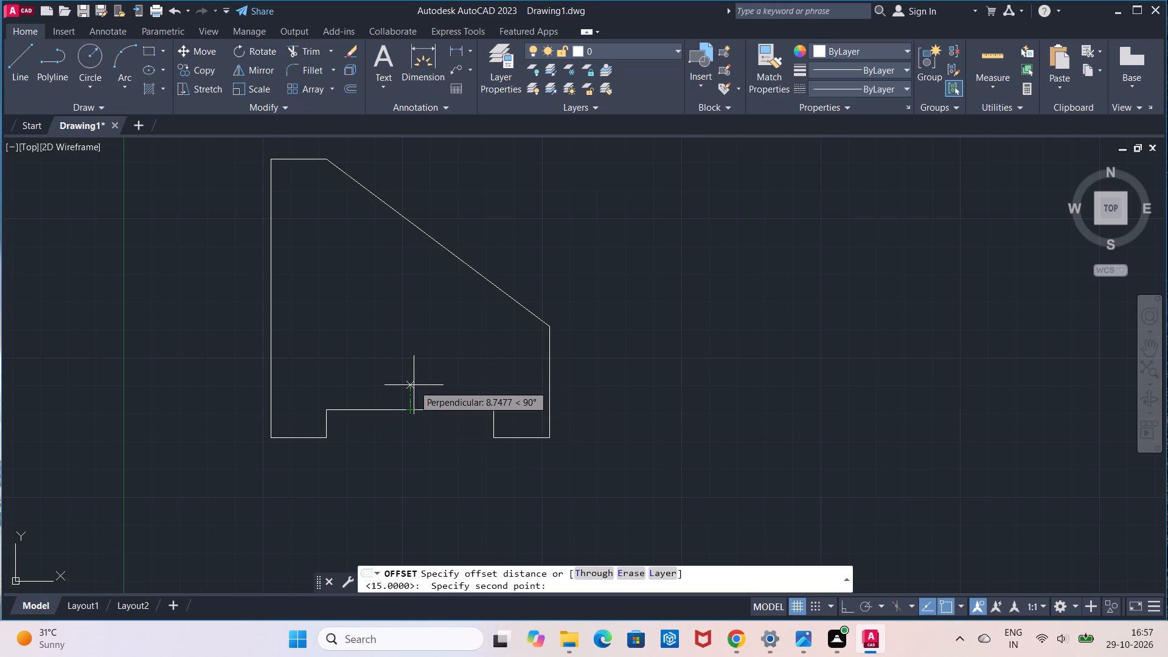
{"action": "key", "text": "1"}
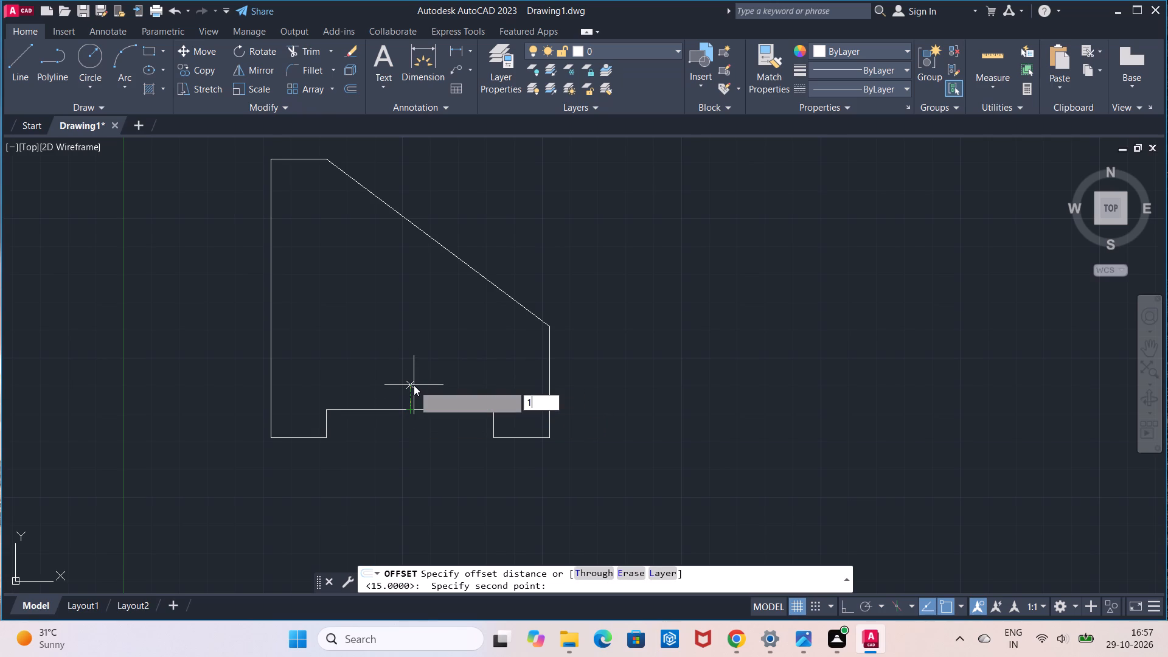
{"action": "key", "text": "0"}
{"action": "key", "text": "Return"}
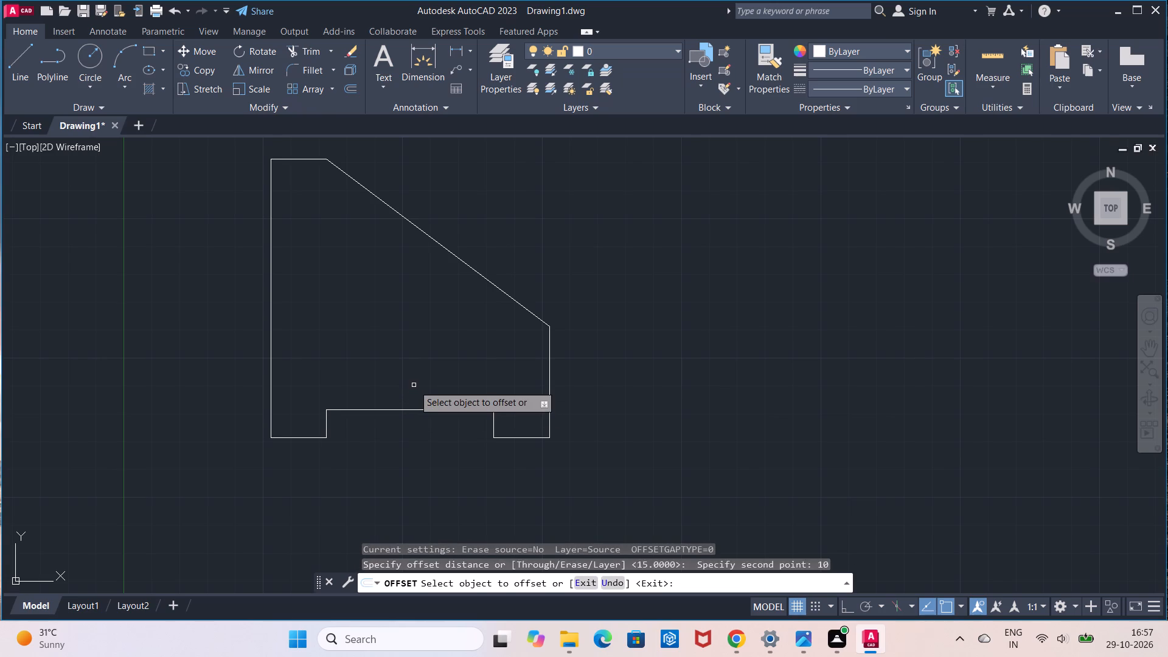
{"action": "left_click", "coordinate": [417, 408]}
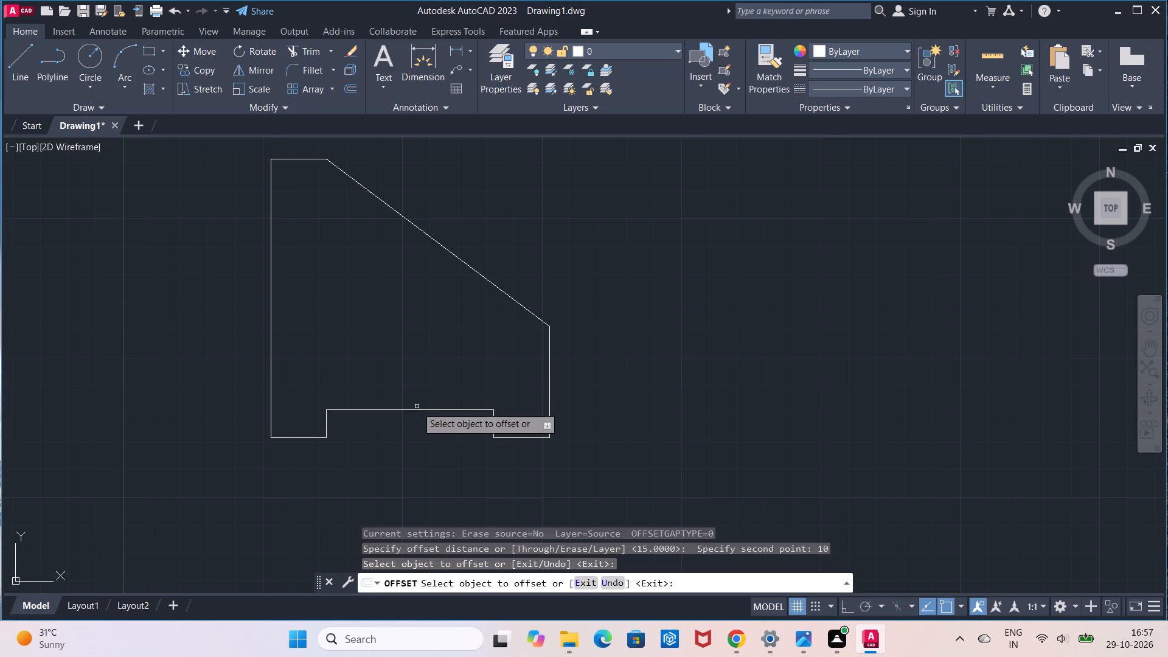
{"action": "left_click", "coordinate": [417, 409]}
{"action": "left_click", "coordinate": [417, 400]}
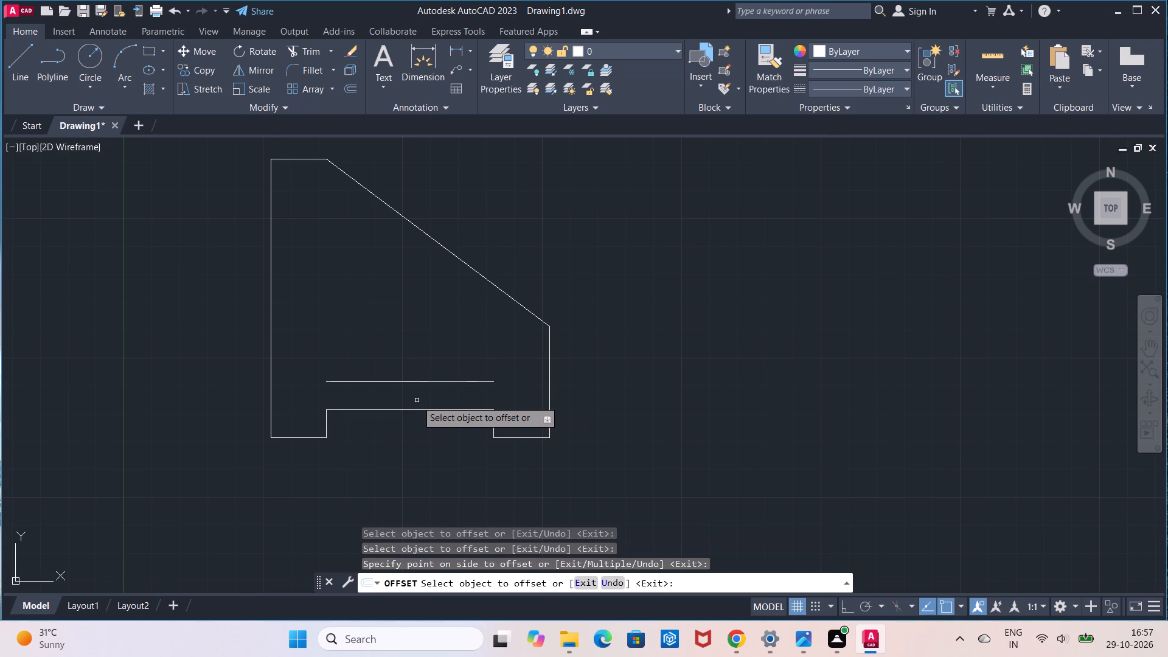
{"action": "key", "text": "Escape"}
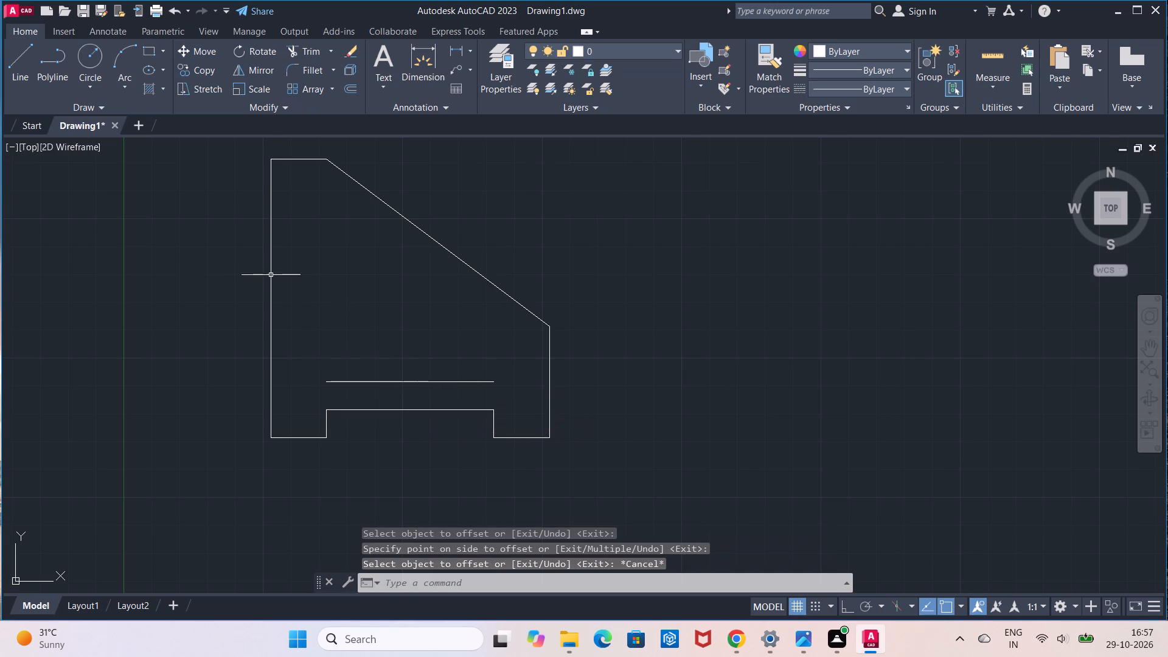
Extend both ends of the offset line to the profile's left and right vertical edges.
{"action": "left_click", "coordinate": [328, 52]}
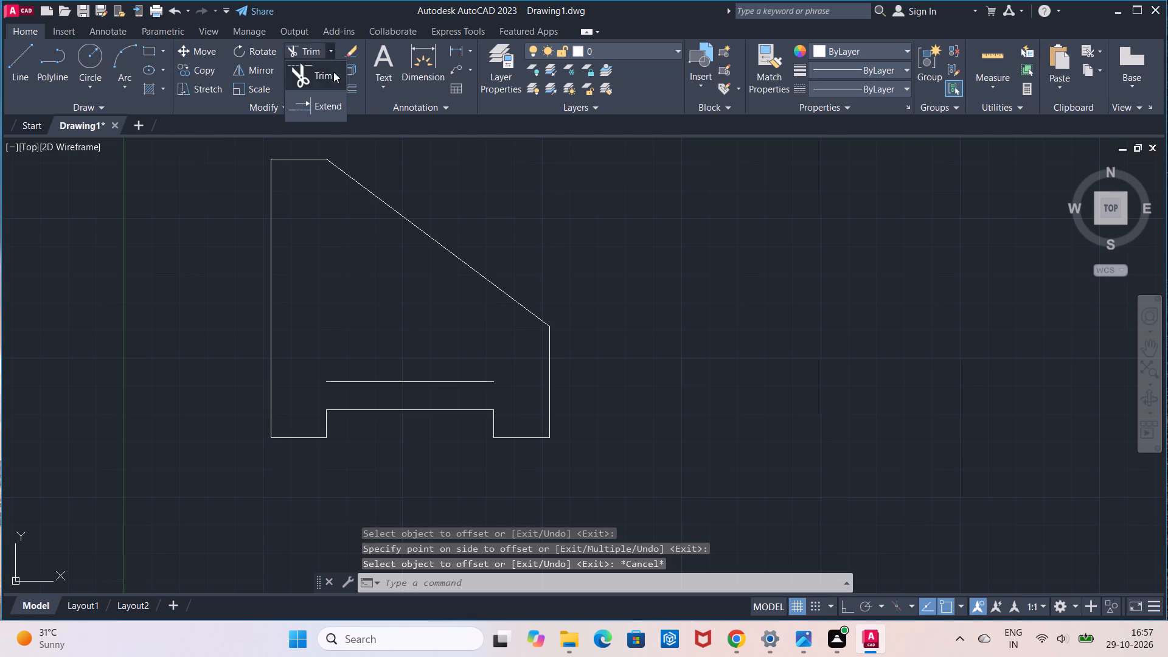
{"action": "left_click", "coordinate": [335, 92]}
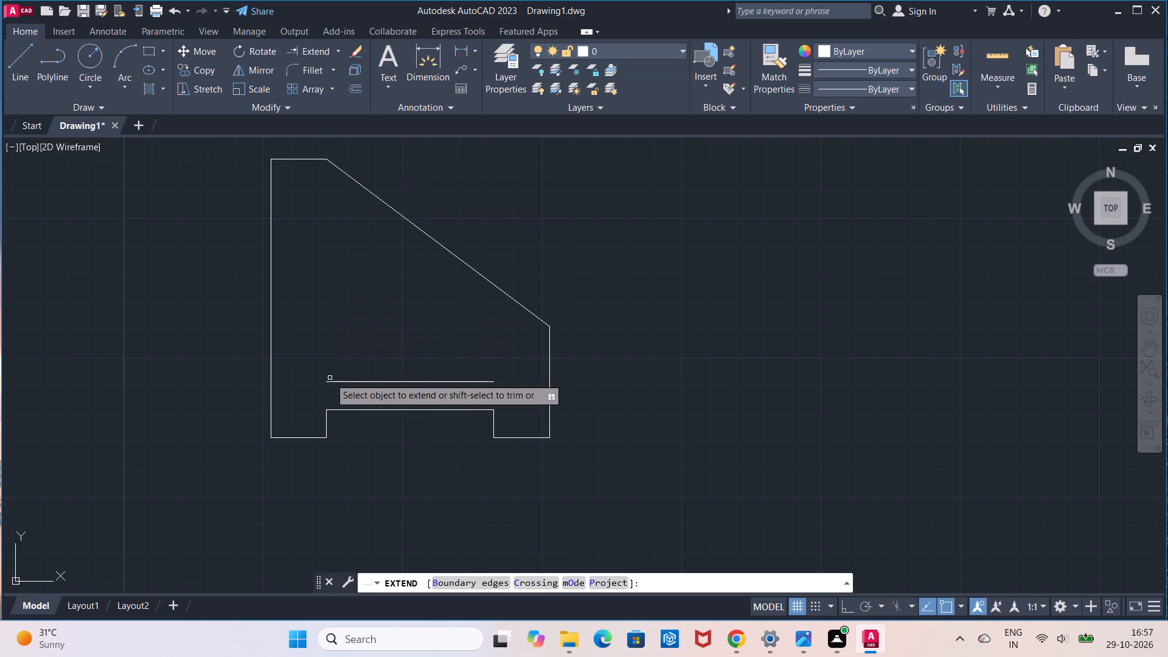
{"action": "left_click", "coordinate": [330, 380]}
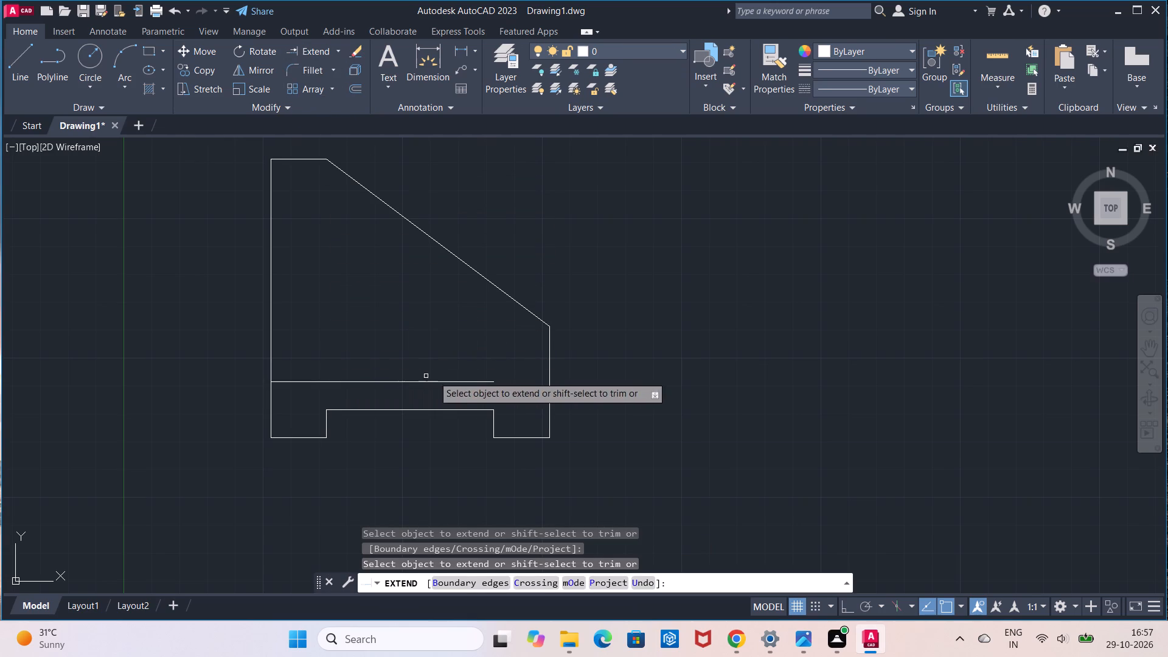
{"action": "left_click", "coordinate": [484, 380]}
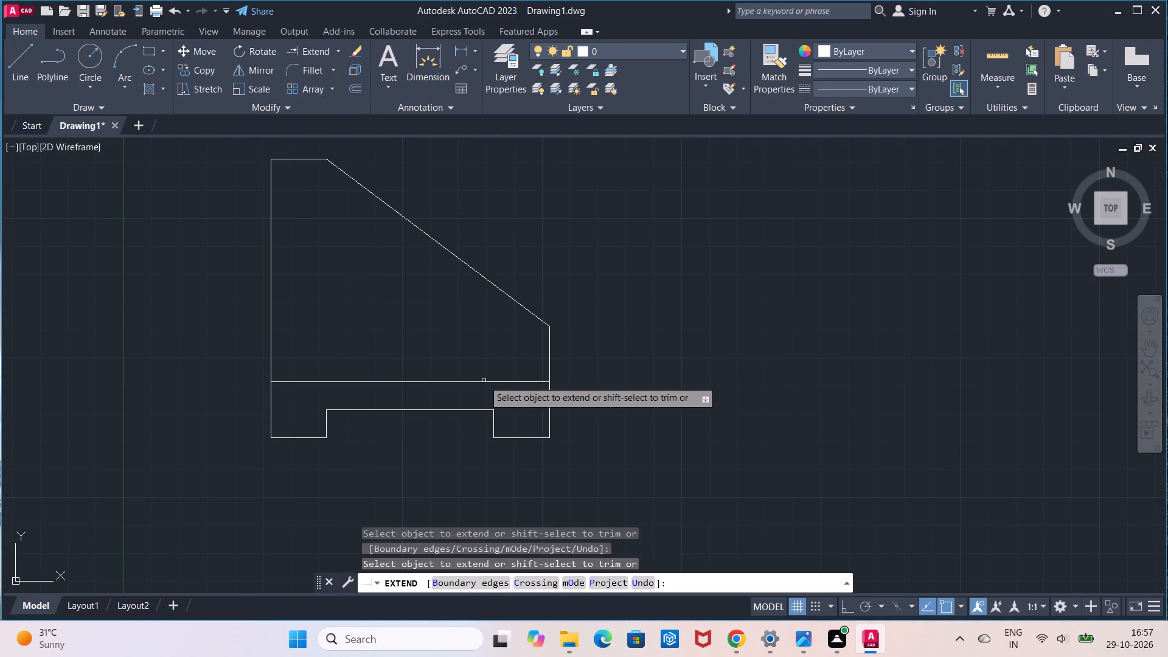
{"action": "key", "text": "Escape"}
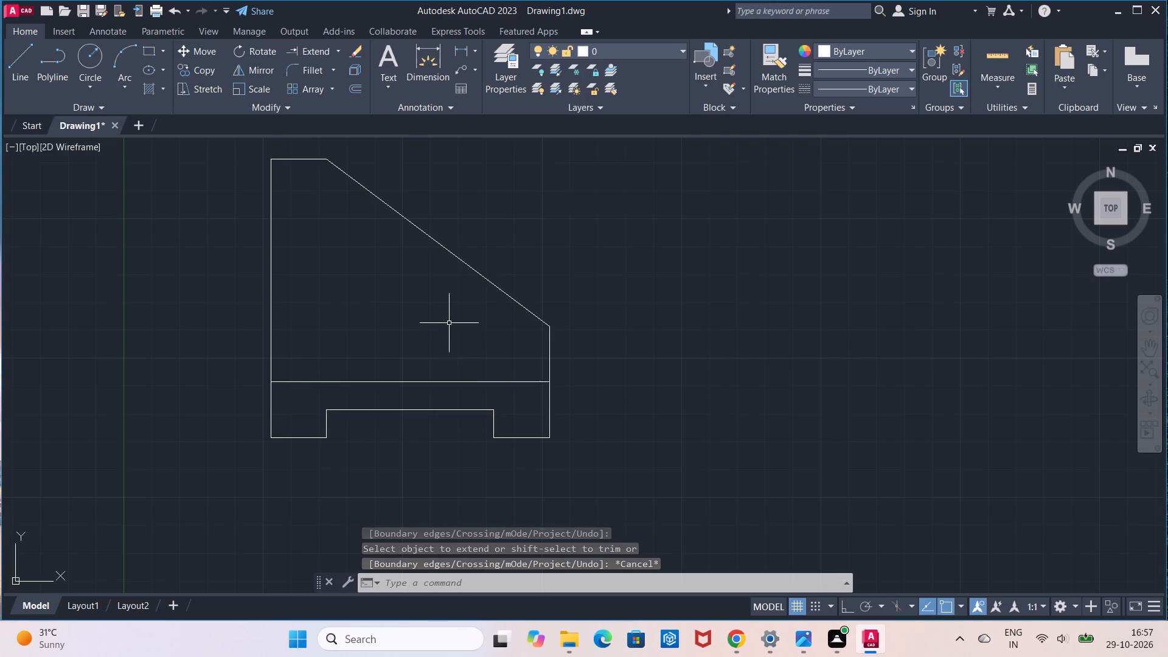
Check the width of the slot opening at the plate's lower edge with a temporary linear dimension.
{"action": "scroll", "coordinate": [449, 323], "scroll_direction": "down", "scroll_amount": 1}
{"action": "middle_click_drag", "start_coordinate": [441, 305], "coordinate": [440, 308]}
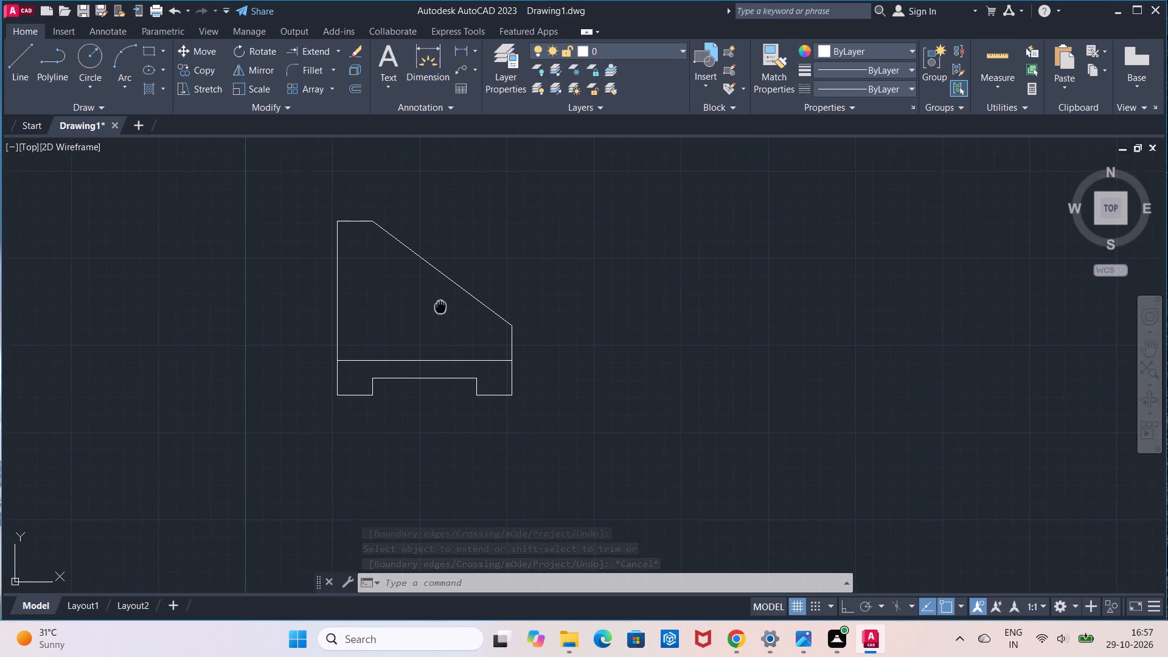
{"action": "middle_click_drag", "start_coordinate": [440, 308], "coordinate": [445, 345]}
{"action": "scroll", "coordinate": [446, 321], "scroll_direction": "up", "scroll_amount": 1}
{"action": "middle_click_drag", "start_coordinate": [450, 262], "coordinate": [439, 546]}
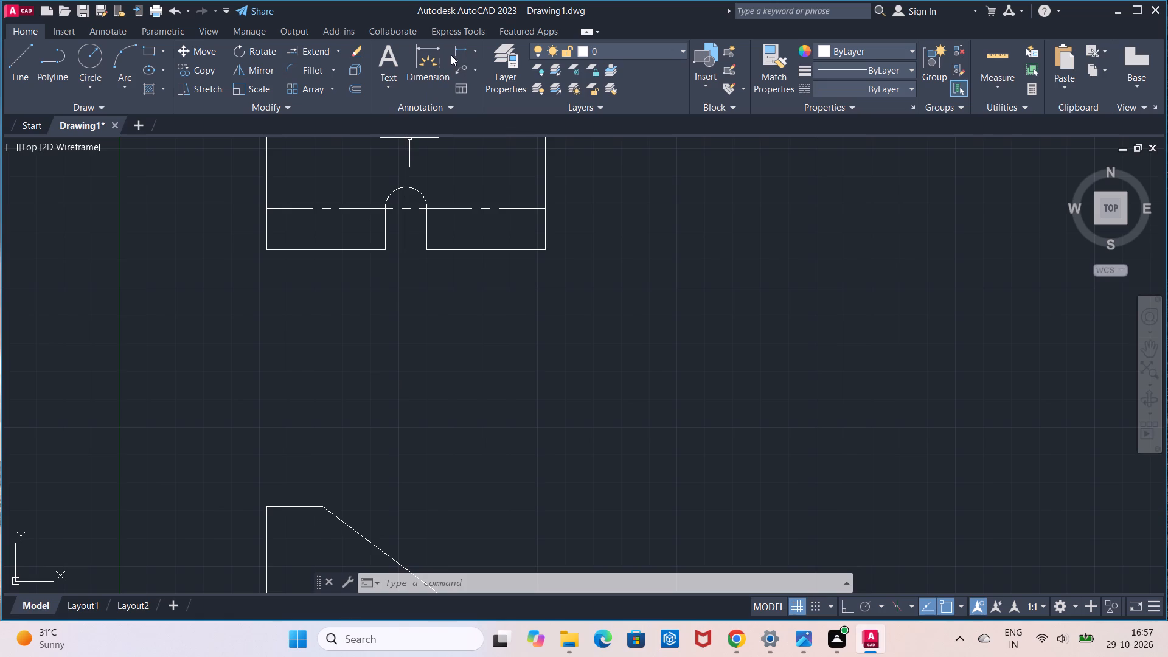
{"action": "left_click", "coordinate": [455, 49]}
{"action": "left_click", "coordinate": [389, 254]}
{"action": "left_click", "coordinate": [433, 251]}
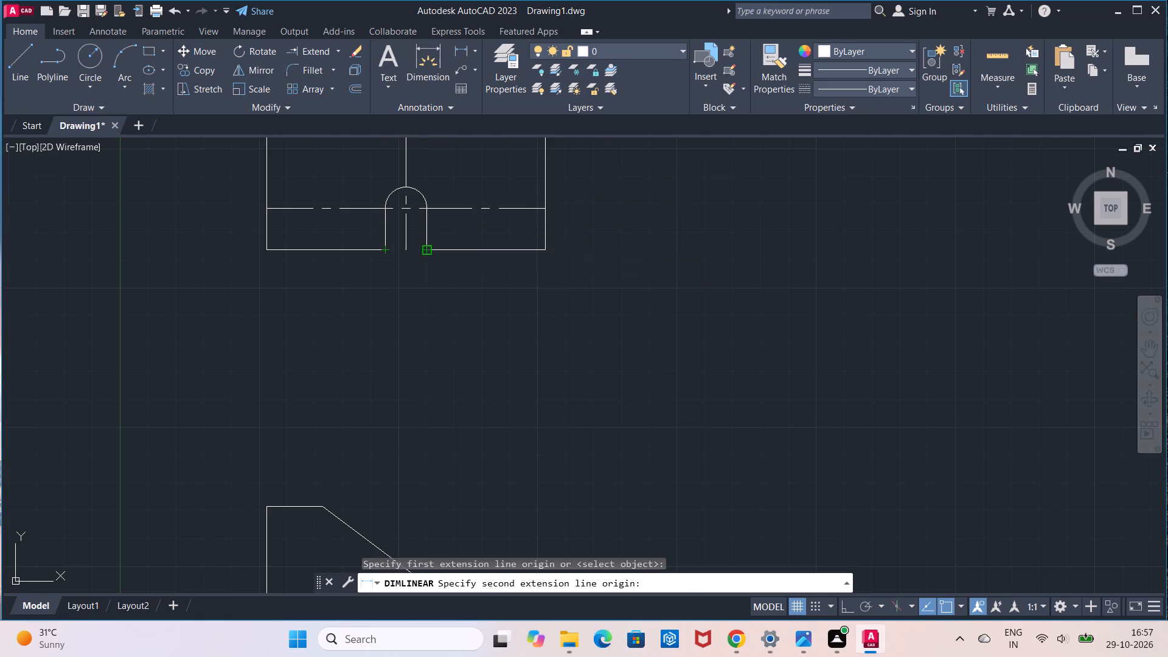
{"action": "key", "text": "Escape"}
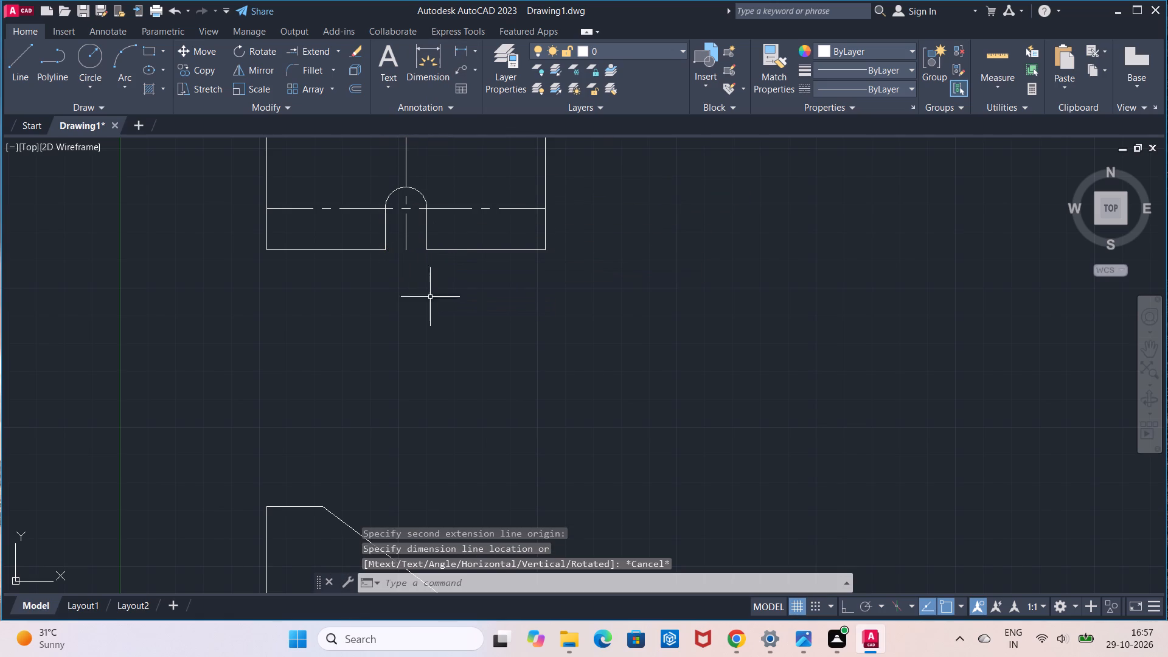
With CENTER2 as the current linetype, draw a vertical line from the midpoint of the profile recess's top edge to the horizontal line above.
{"action": "middle_click_drag", "start_coordinate": [453, 462], "coordinate": [473, 291]}
{"action": "scroll", "coordinate": [478, 166], "scroll_direction": "down", "scroll_amount": 1}
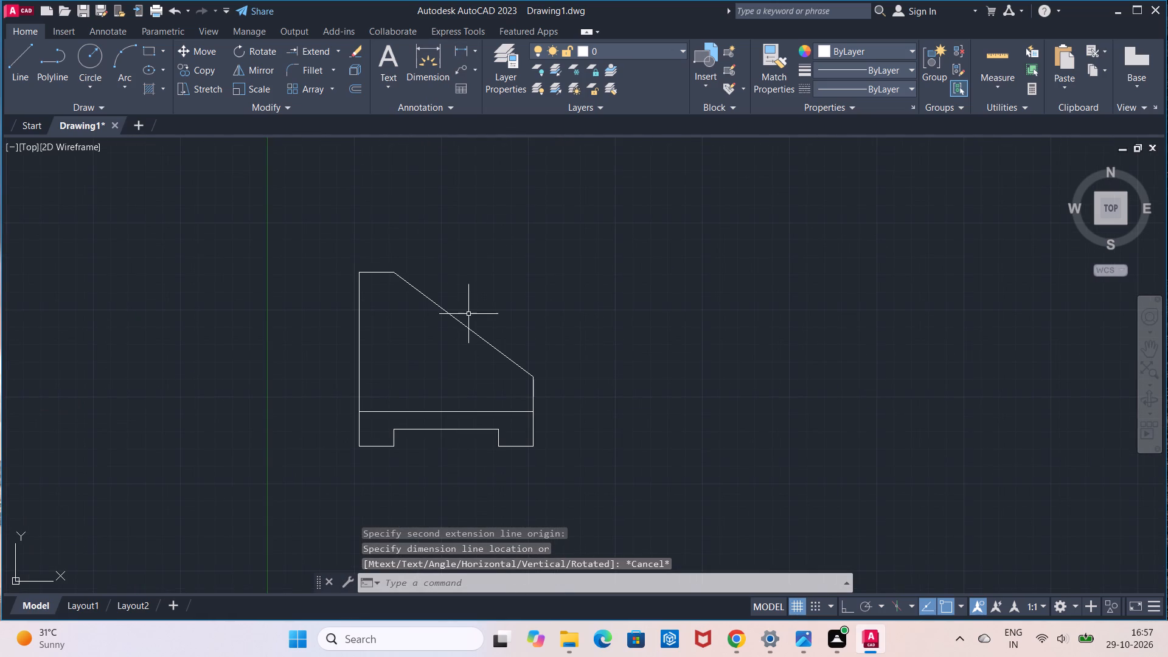
{"action": "middle_click_drag", "start_coordinate": [468, 314], "coordinate": [470, 221]}
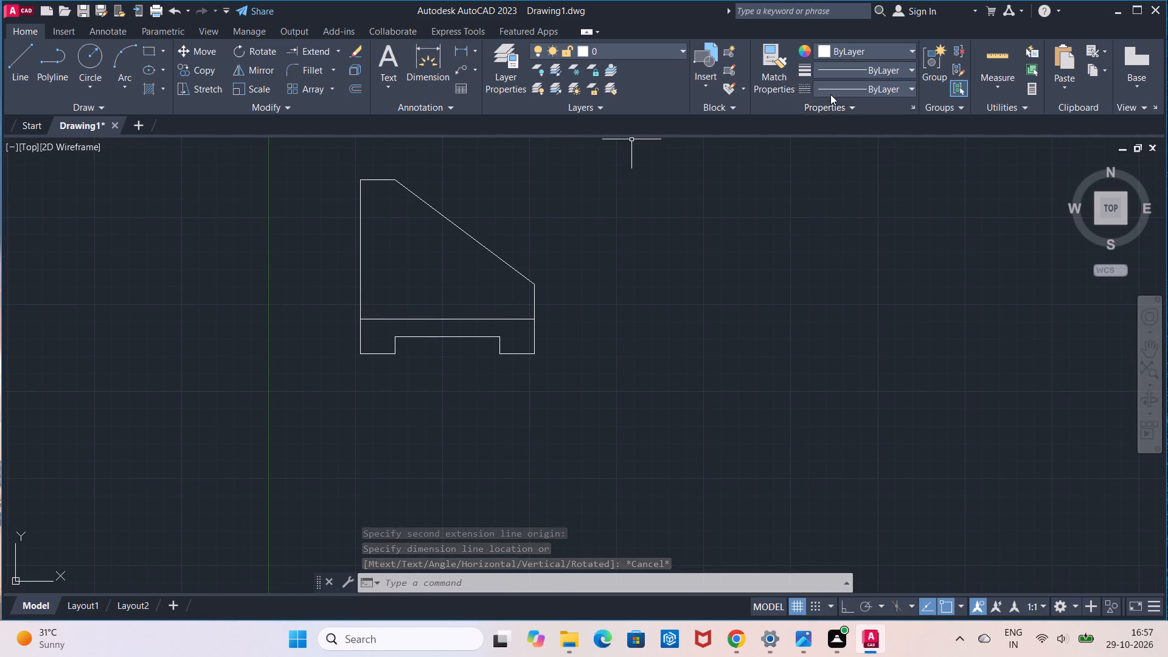
{"action": "left_click", "coordinate": [835, 88]}
{"action": "left_click", "coordinate": [842, 144]}
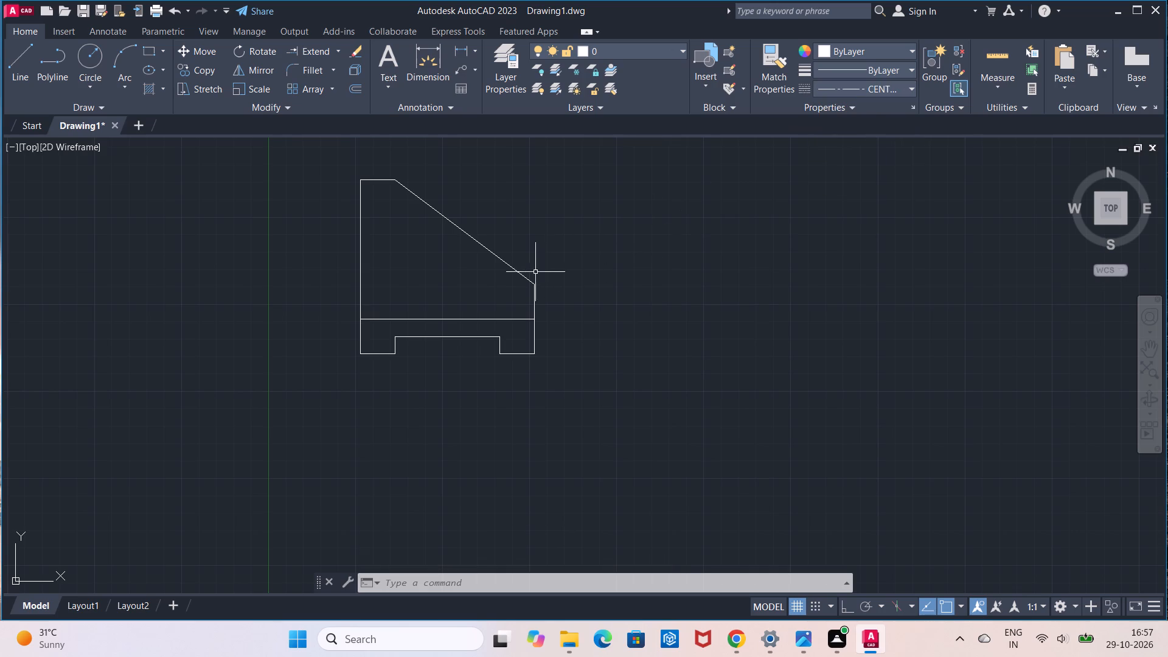
{"action": "scroll", "coordinate": [517, 274], "scroll_direction": "up", "scroll_amount": 1}
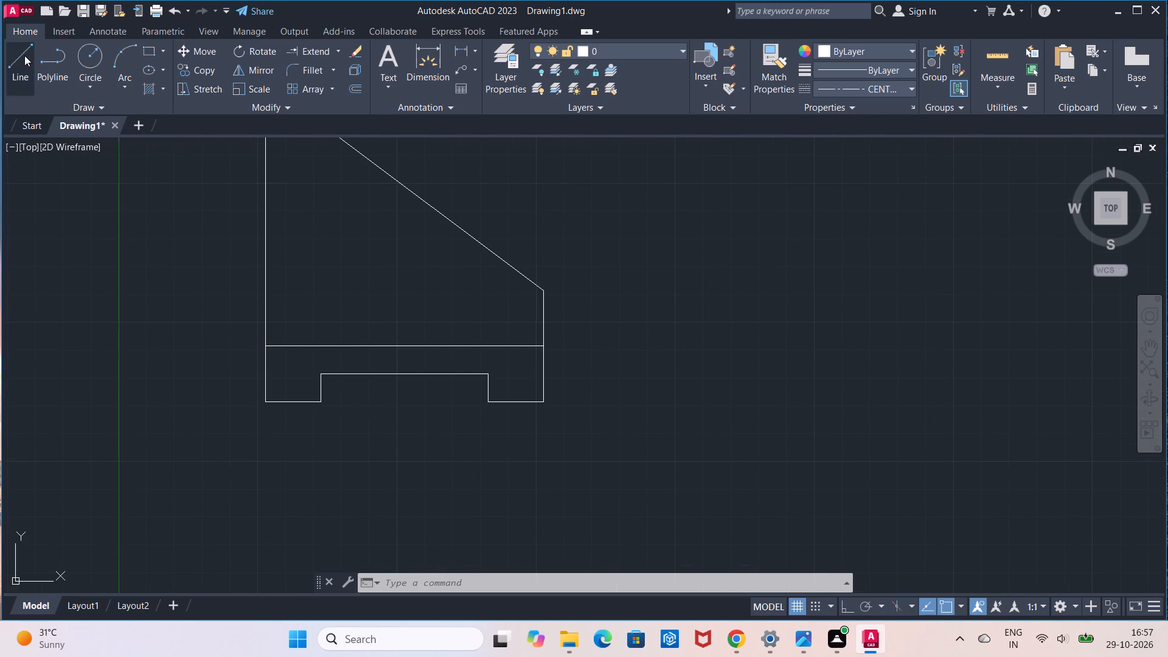
{"action": "left_click", "coordinate": [24, 55]}
{"action": "left_click", "coordinate": [403, 373]}
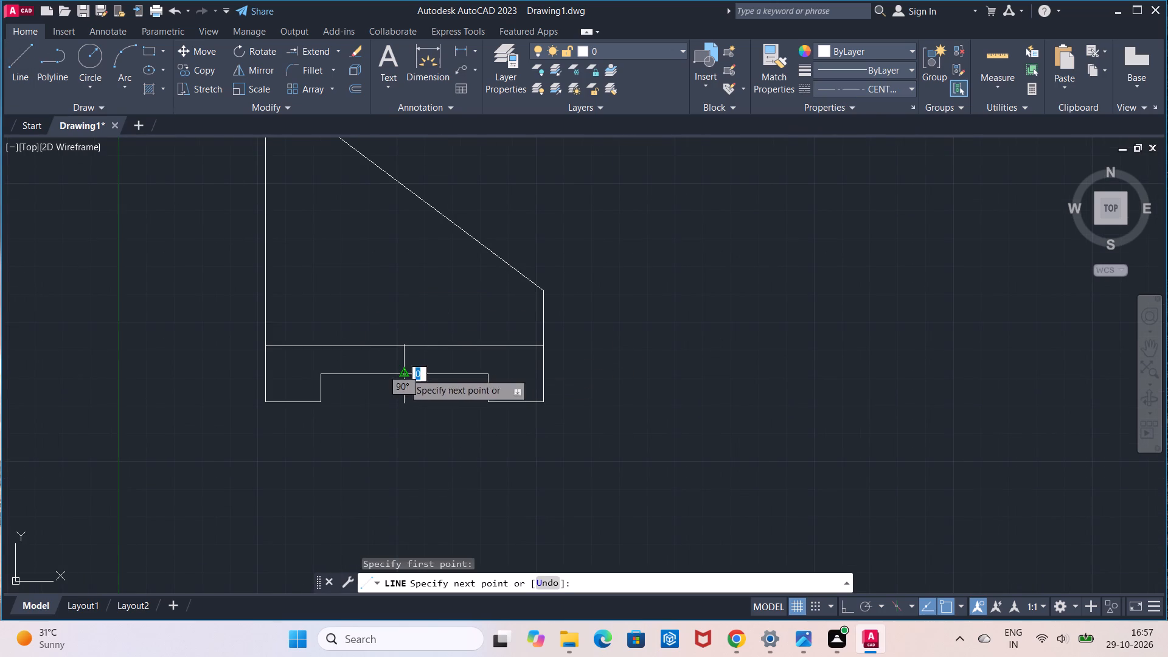
{"action": "left_click", "coordinate": [406, 344]}
{"action": "key", "text": "Escape"}
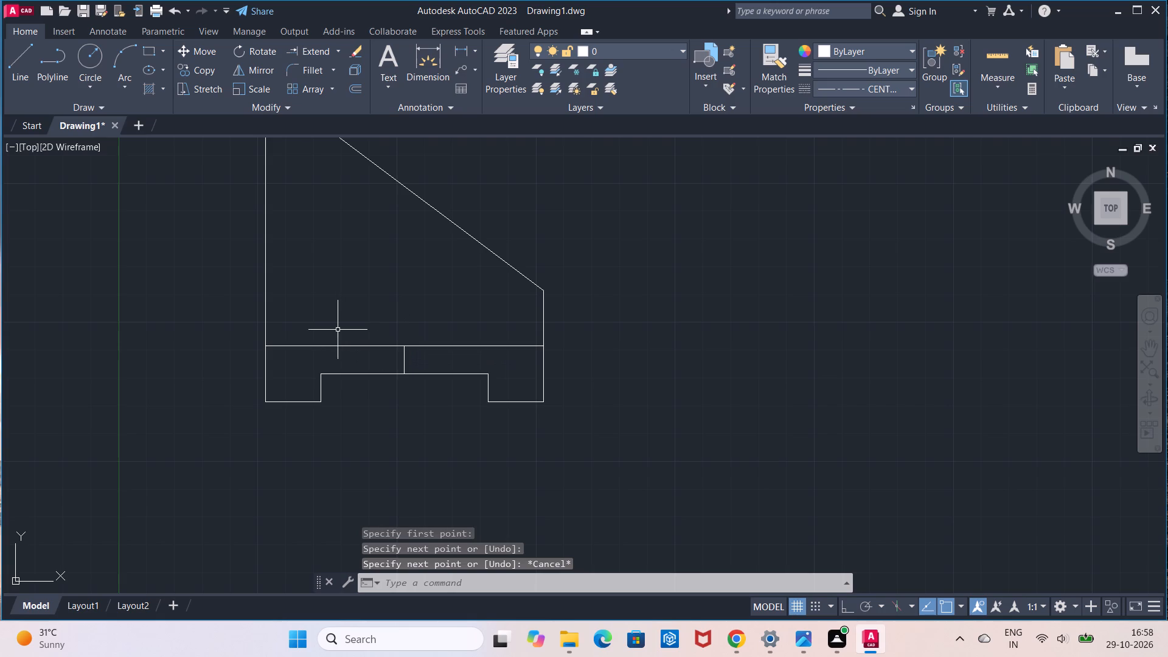
Offset the short vertical line above the profile's recess by 7.5 to both sides.
{"action": "left_click", "coordinate": [353, 89]}
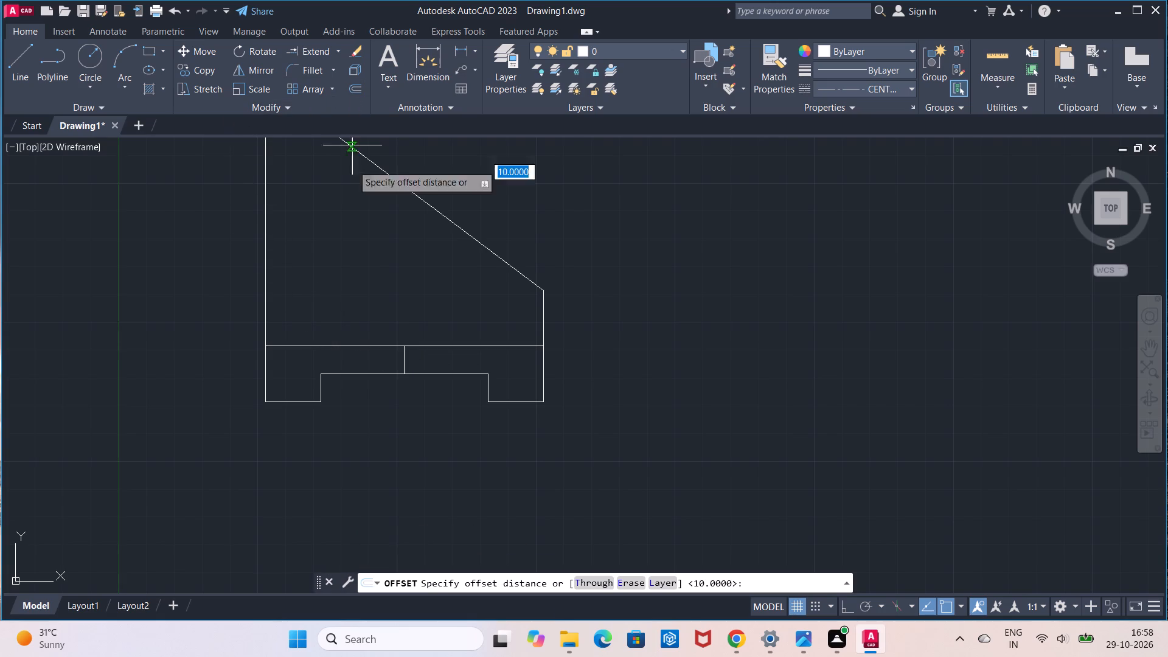
{"action": "left_click", "coordinate": [406, 364]}
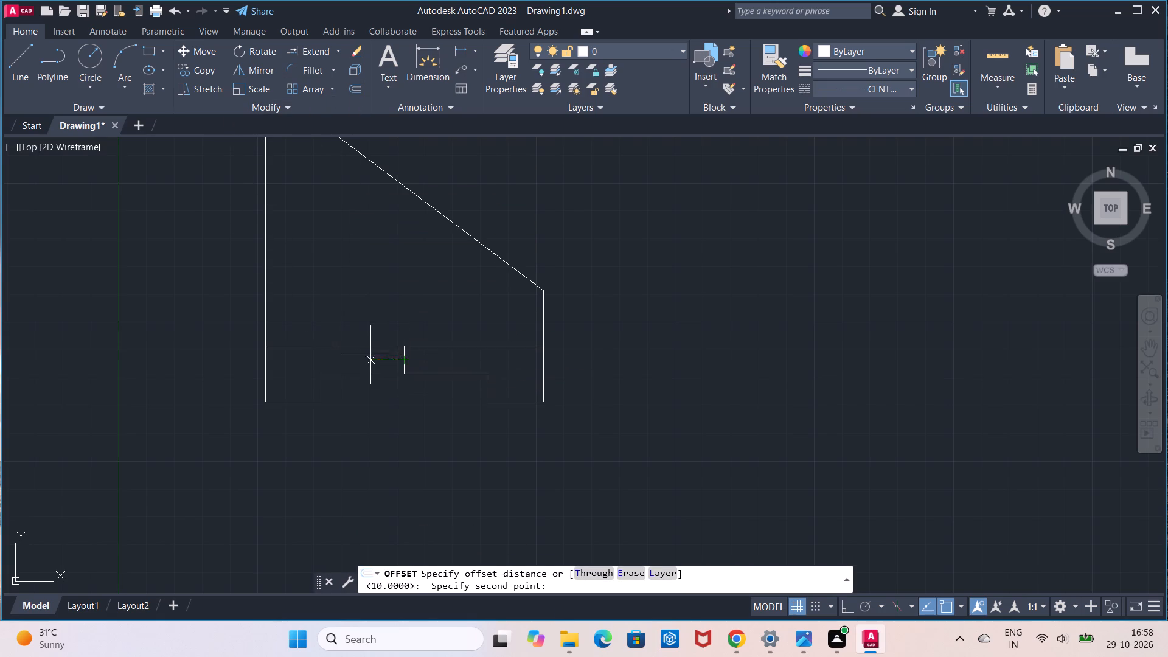
{"action": "type", "text": "7.5"}
{"action": "key", "text": "Return"}
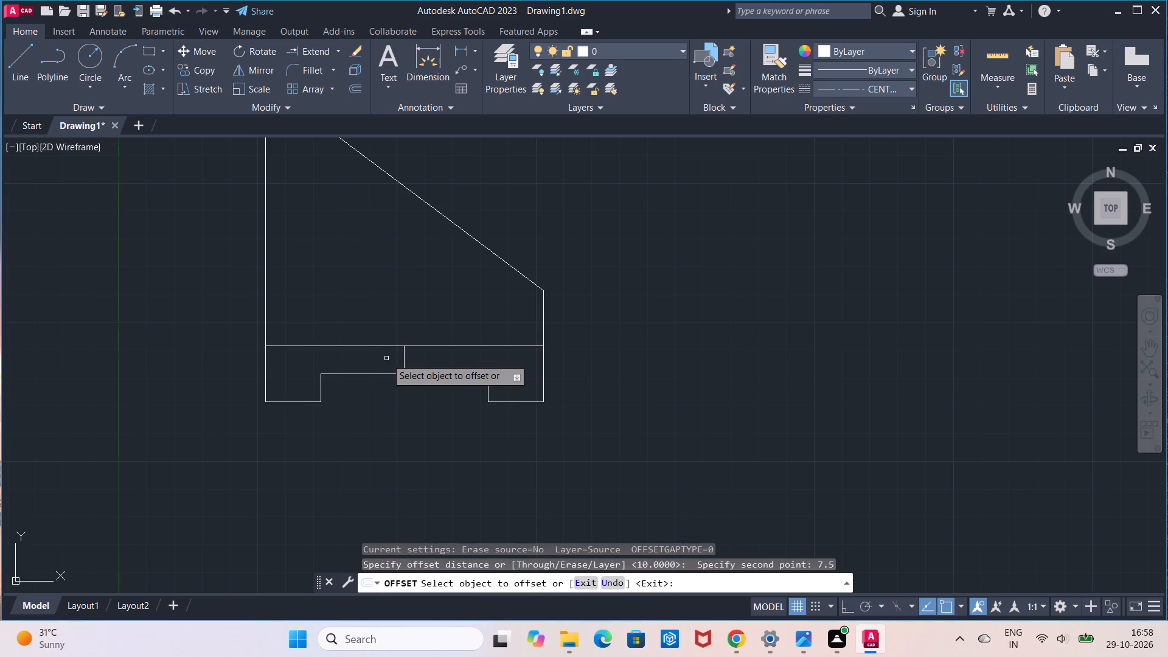
{"action": "left_click", "coordinate": [403, 358]}
{"action": "left_click", "coordinate": [375, 360]}
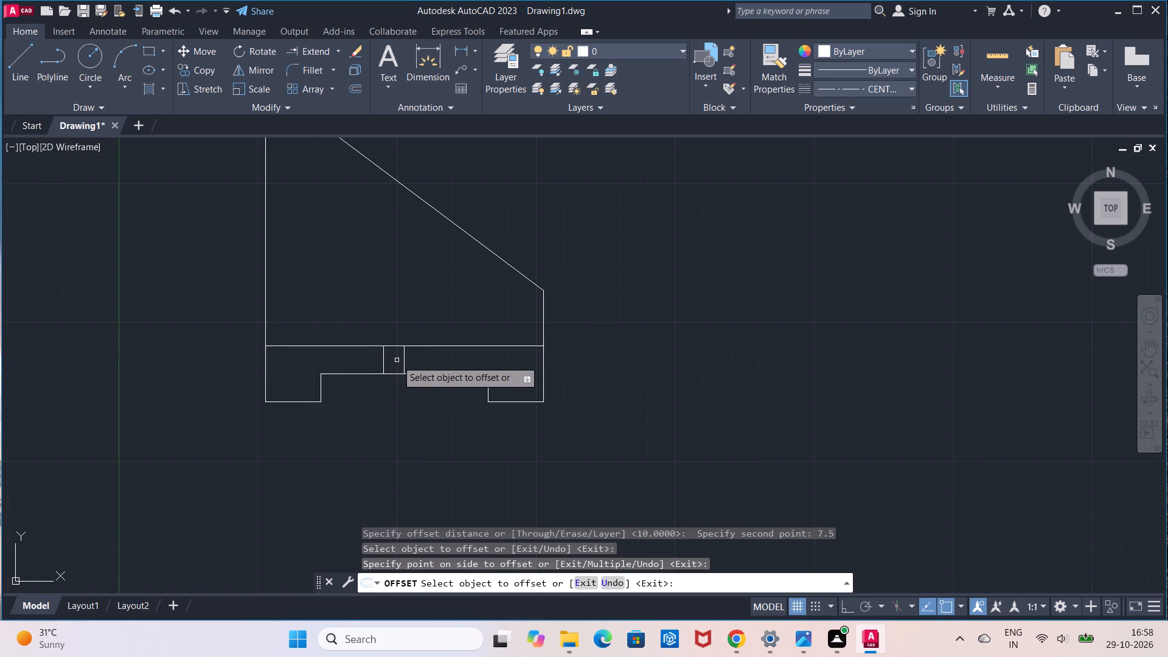
{"action": "left_click", "coordinate": [405, 360]}
{"action": "left_click", "coordinate": [435, 357]}
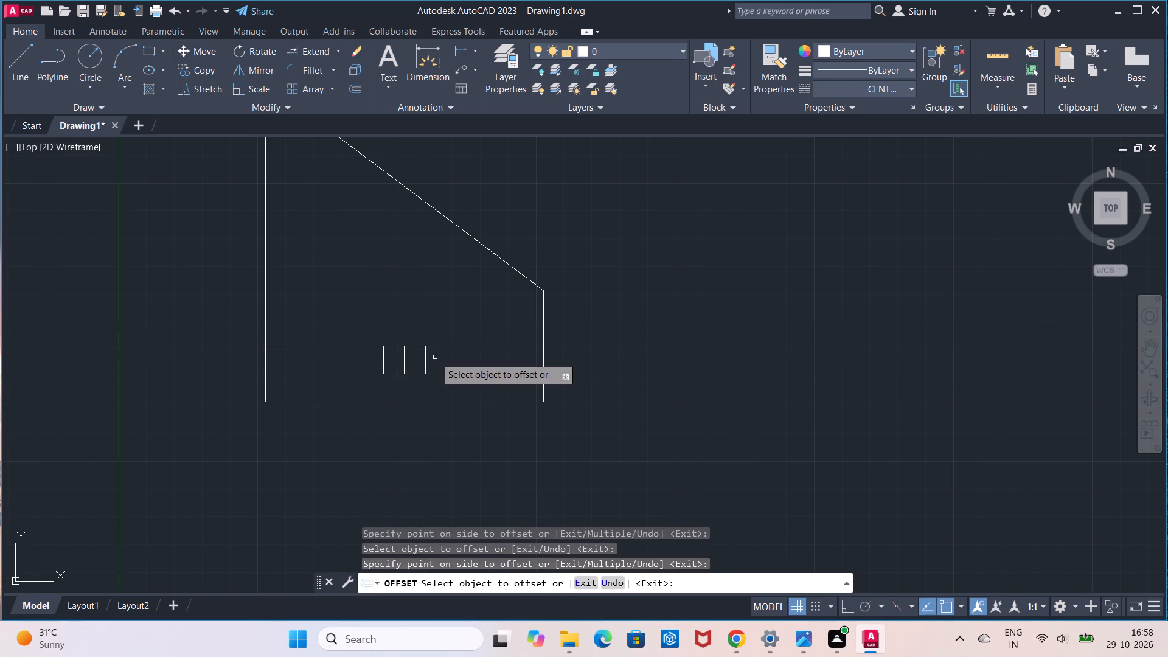
{"action": "key", "text": "Escape"}
Erase the middle one of the three short vertical lines above the profile's recess.
{"action": "left_click", "coordinate": [405, 360]}
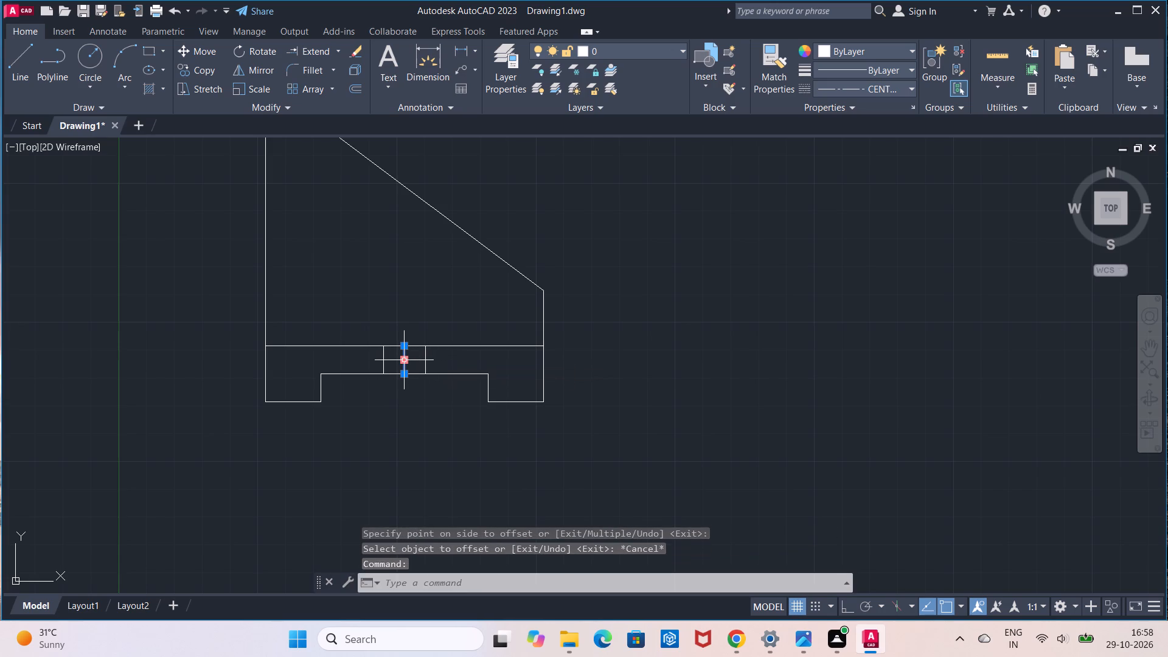
{"action": "key", "text": "Delete"}
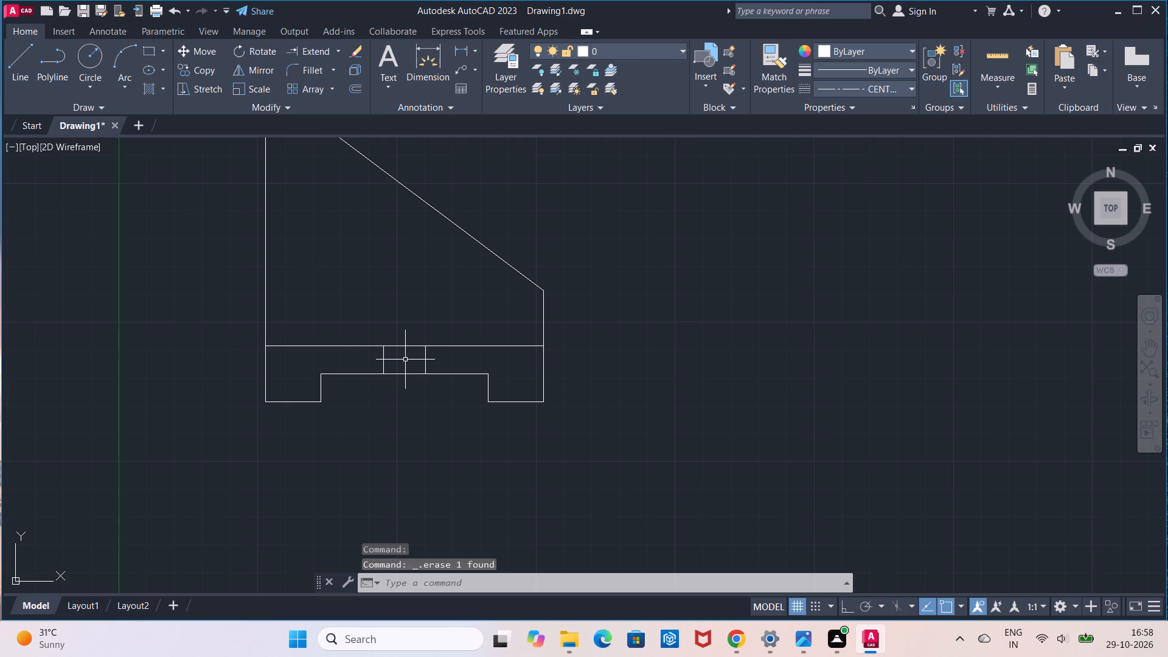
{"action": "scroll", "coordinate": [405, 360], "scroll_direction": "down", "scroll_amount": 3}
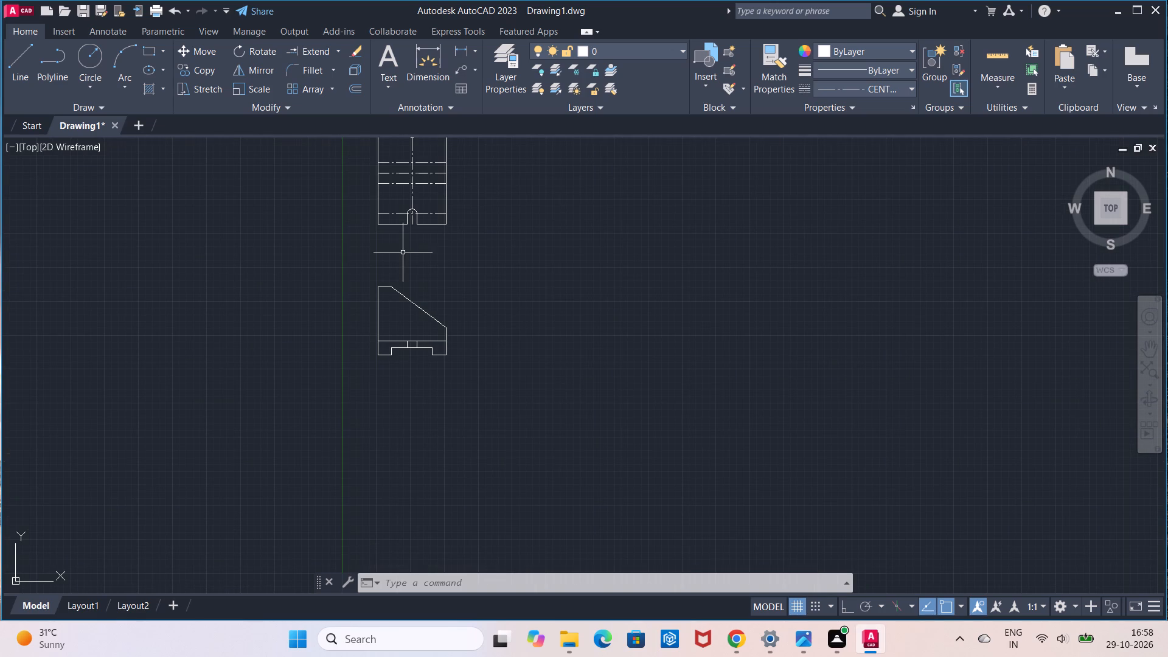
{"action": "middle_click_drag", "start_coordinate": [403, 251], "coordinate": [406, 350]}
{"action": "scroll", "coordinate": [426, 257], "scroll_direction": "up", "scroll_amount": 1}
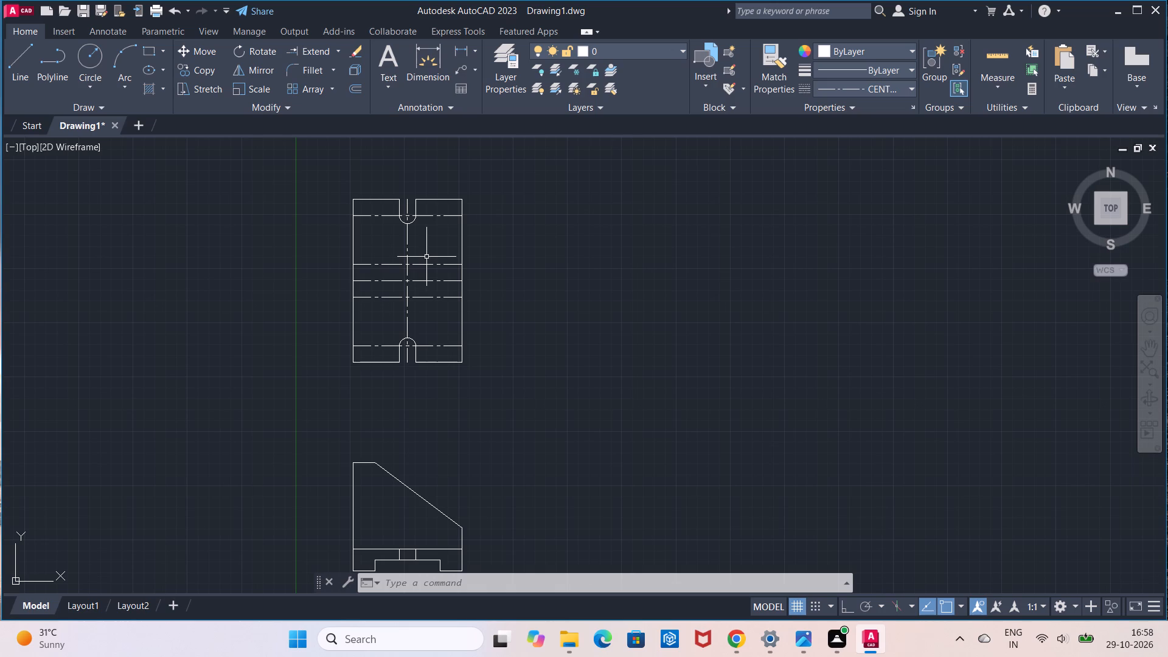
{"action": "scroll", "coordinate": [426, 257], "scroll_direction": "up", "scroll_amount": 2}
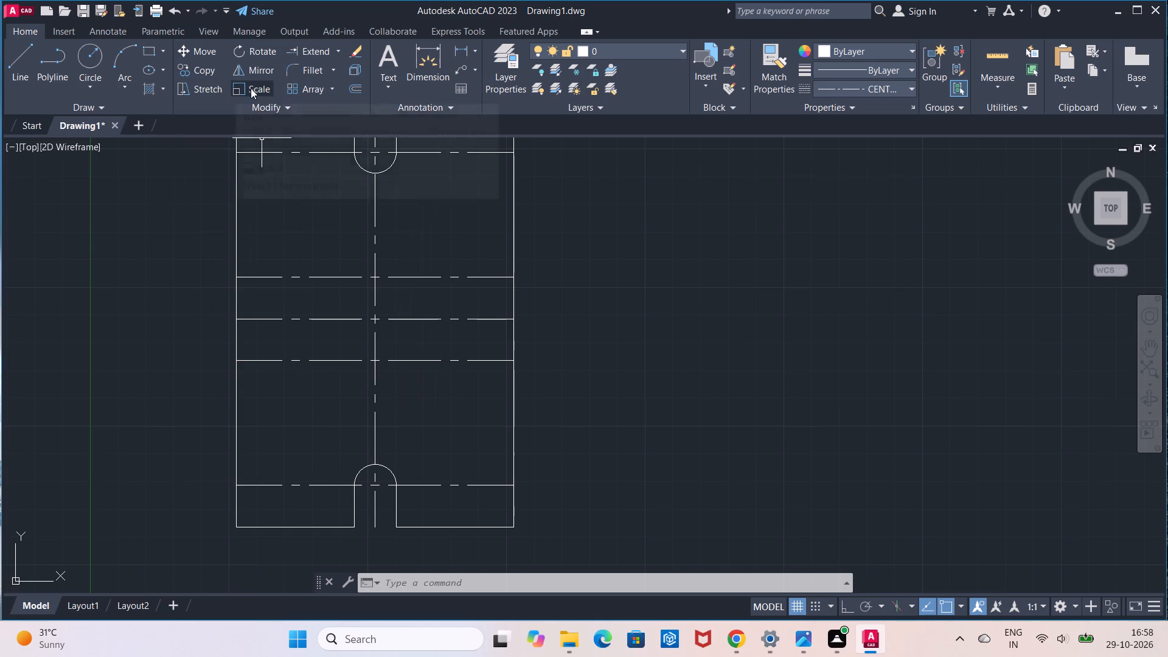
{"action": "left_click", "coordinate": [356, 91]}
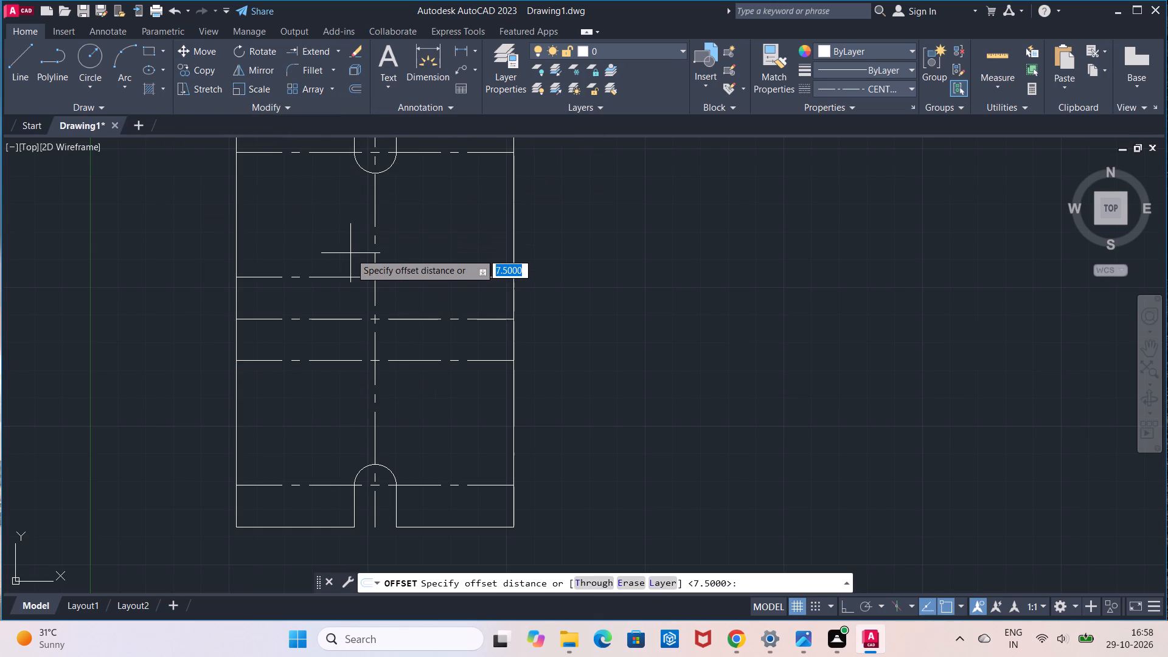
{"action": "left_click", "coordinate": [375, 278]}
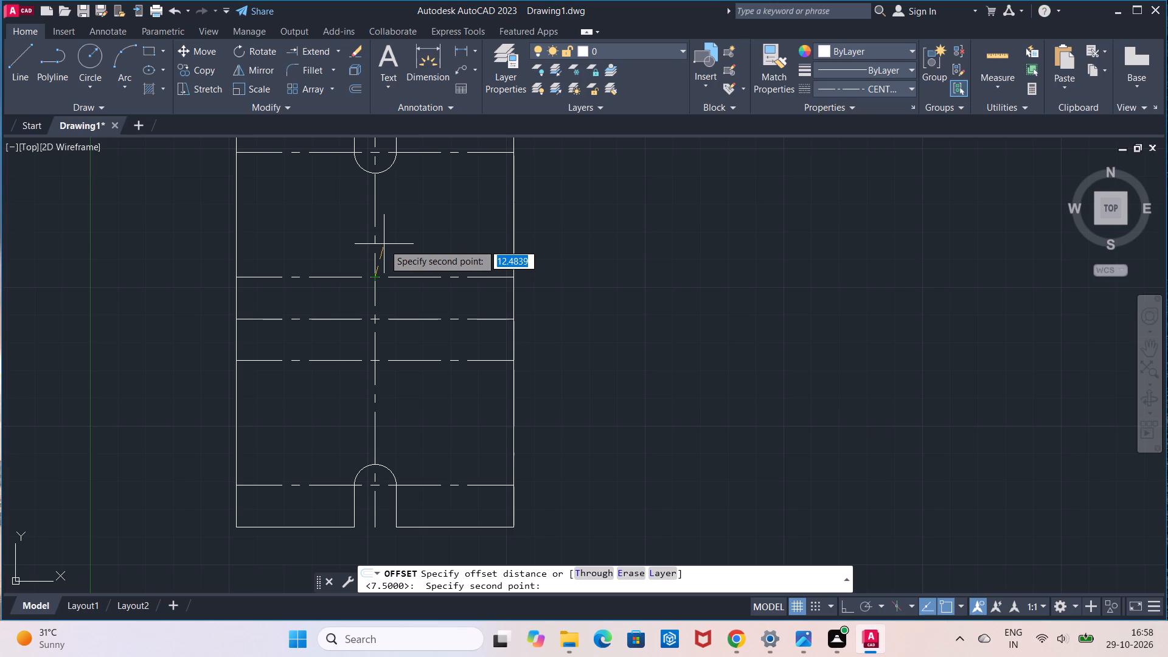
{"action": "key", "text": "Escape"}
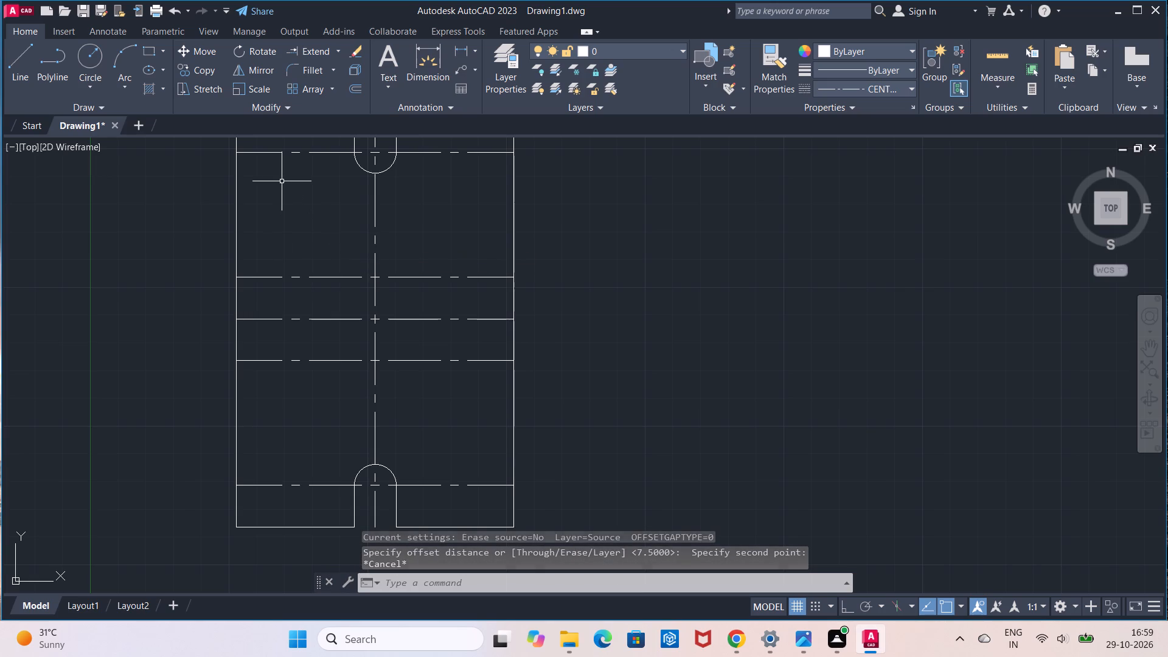
Offset the plate's middle horizontal center line upward by 40.
{"action": "left_click", "coordinate": [352, 84]}
{"action": "left_click", "coordinate": [335, 320]}
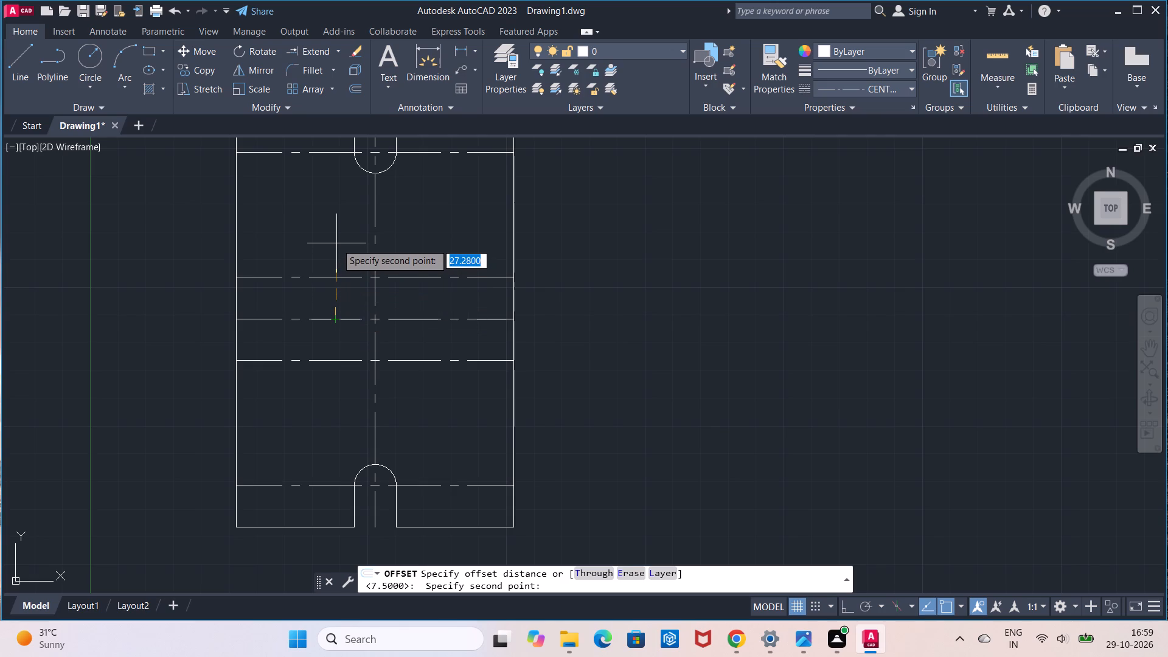
{"action": "type", "text": "40"}
{"action": "key", "text": "Return"}
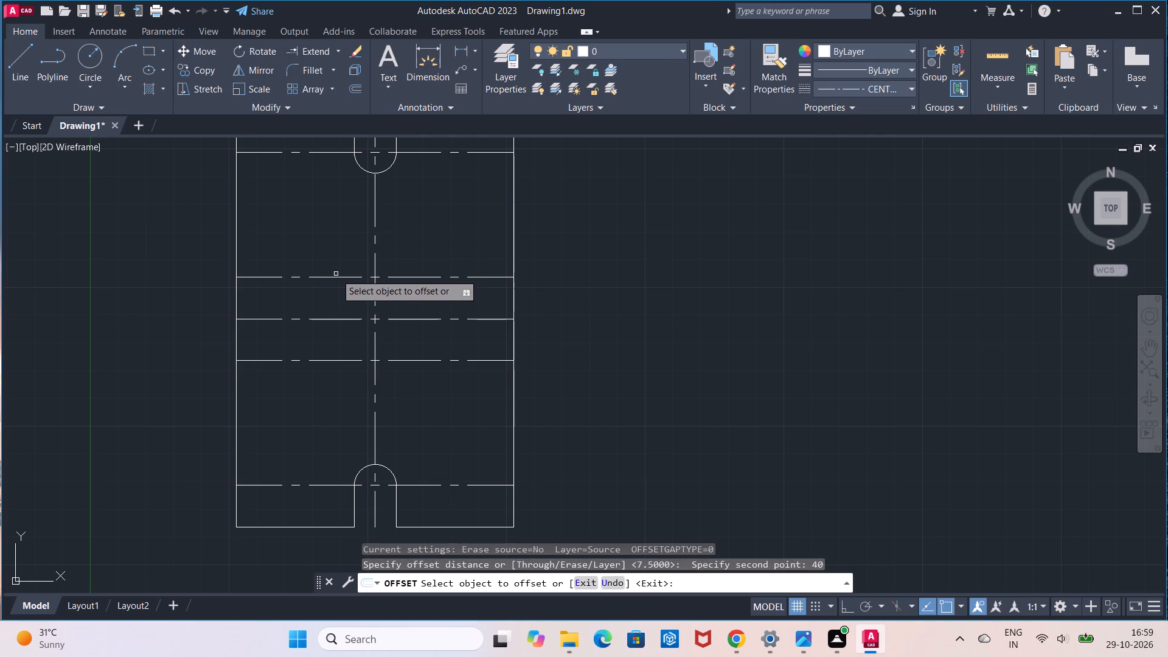
{"action": "left_click", "coordinate": [337, 318]}
{"action": "left_click", "coordinate": [341, 287]}
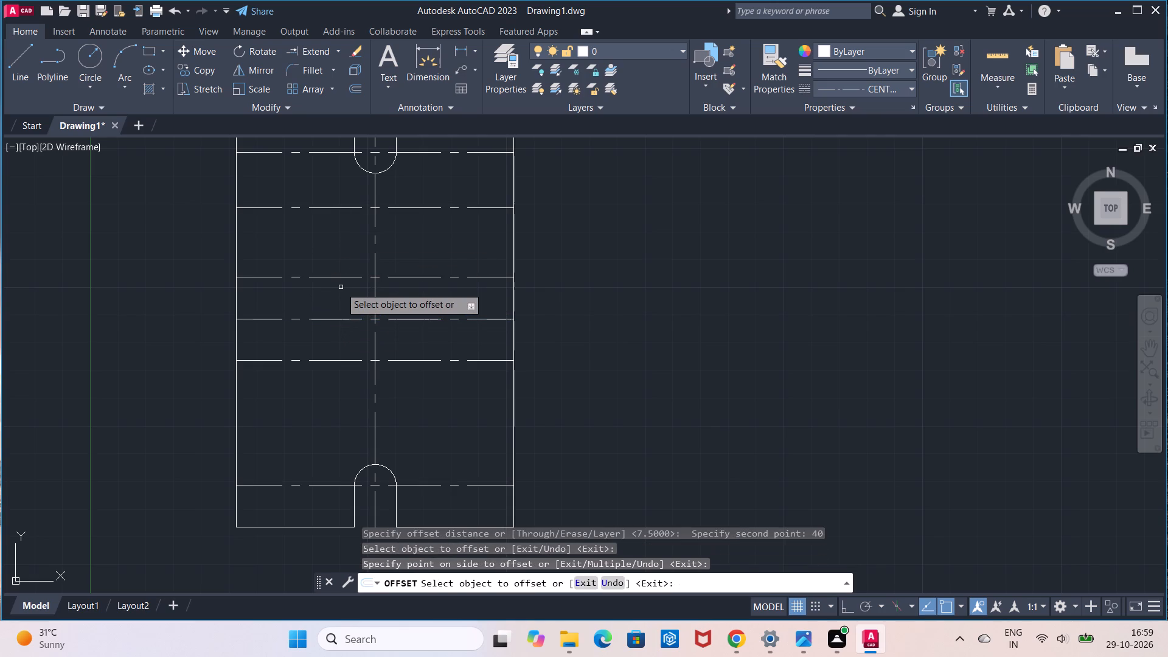
{"action": "key", "text": "Escape"}
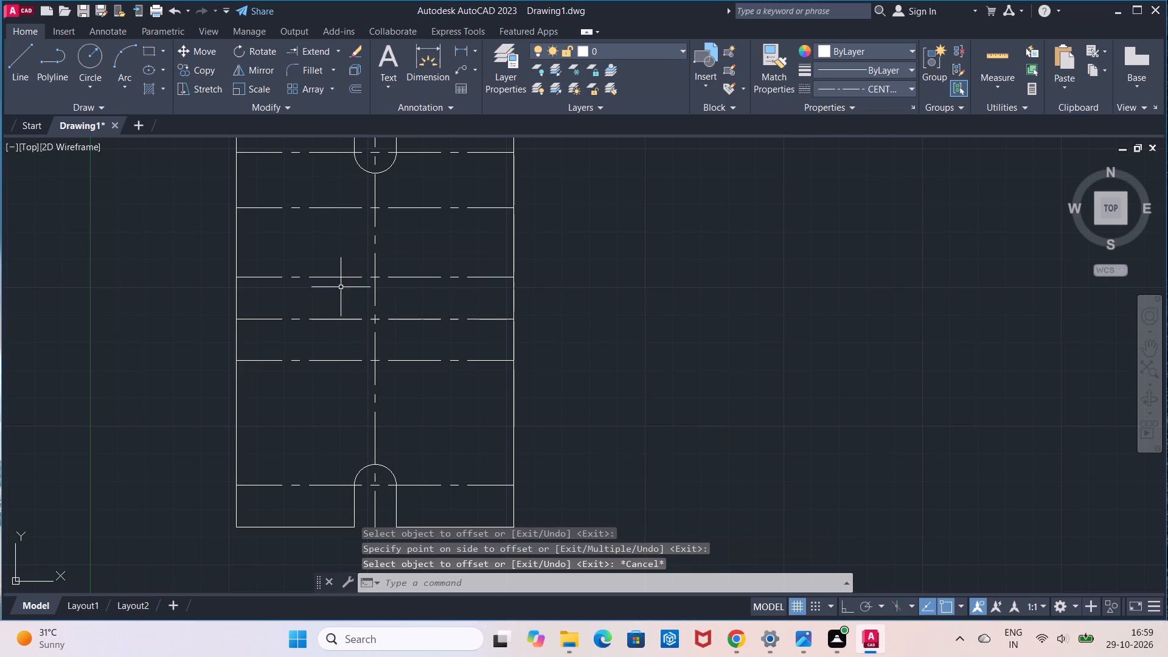
Change the linetype of the new line 40 above the plate's middle to ByLayer.
{"action": "left_click", "coordinate": [330, 207]}
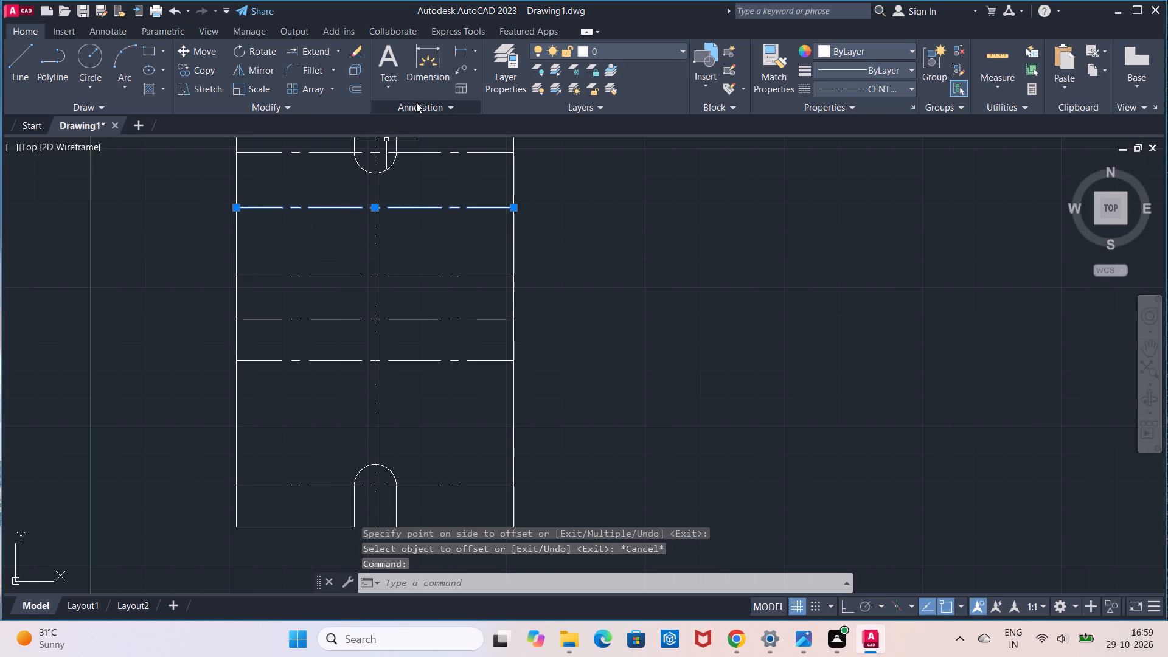
{"action": "left_click", "coordinate": [833, 88]}
{"action": "left_click", "coordinate": [838, 103]}
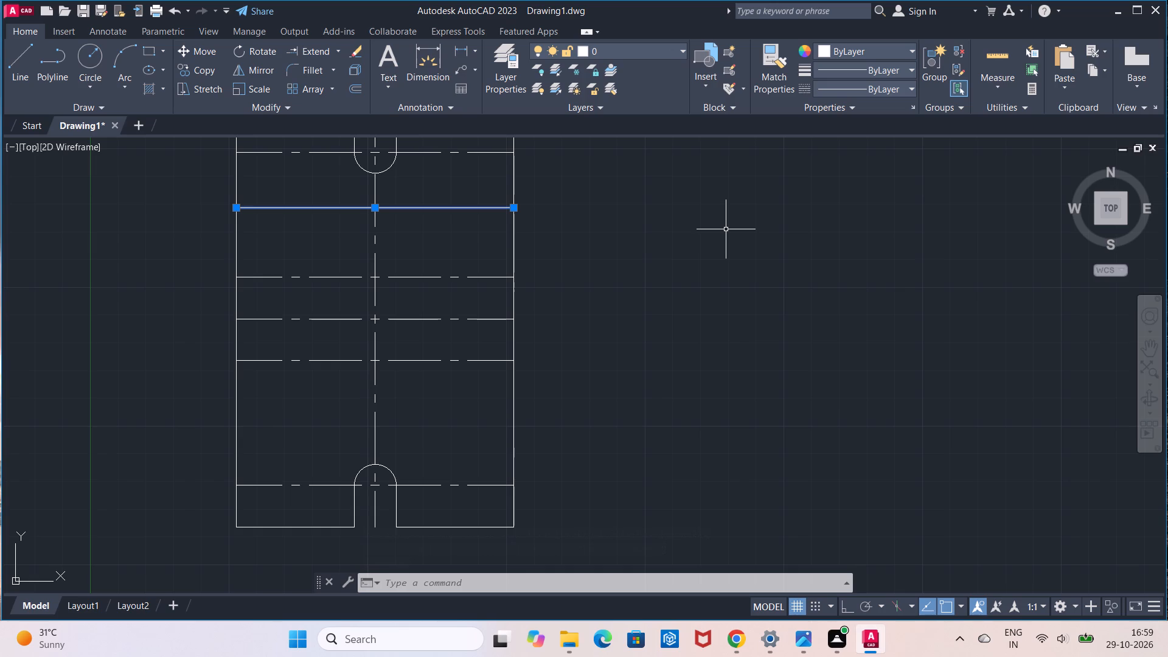
{"action": "key", "text": "Escape"}
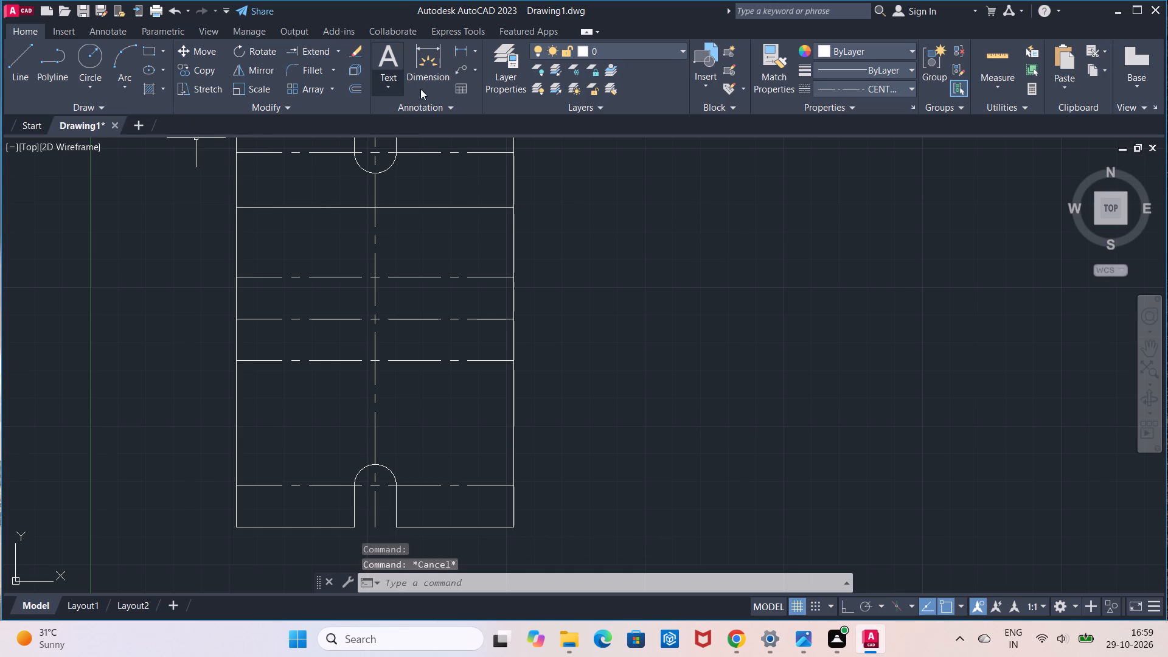
Offset the plate's middle horizontal center line downward by 40.
{"action": "left_click", "coordinate": [356, 90]}
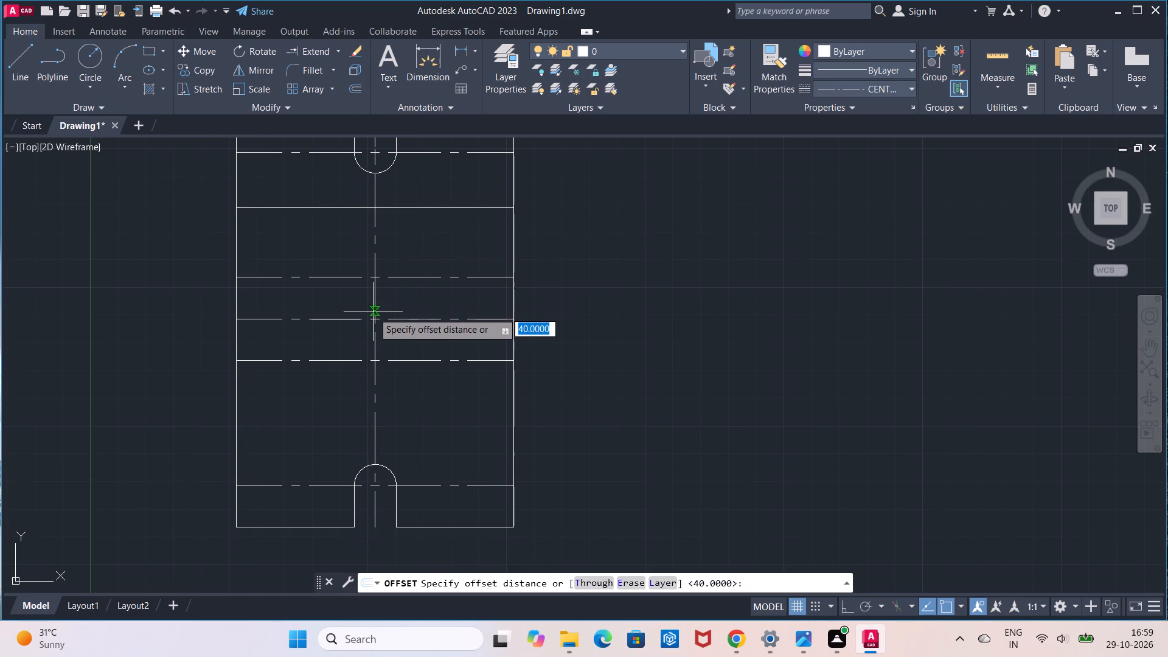
{"action": "left_click", "coordinate": [373, 319]}
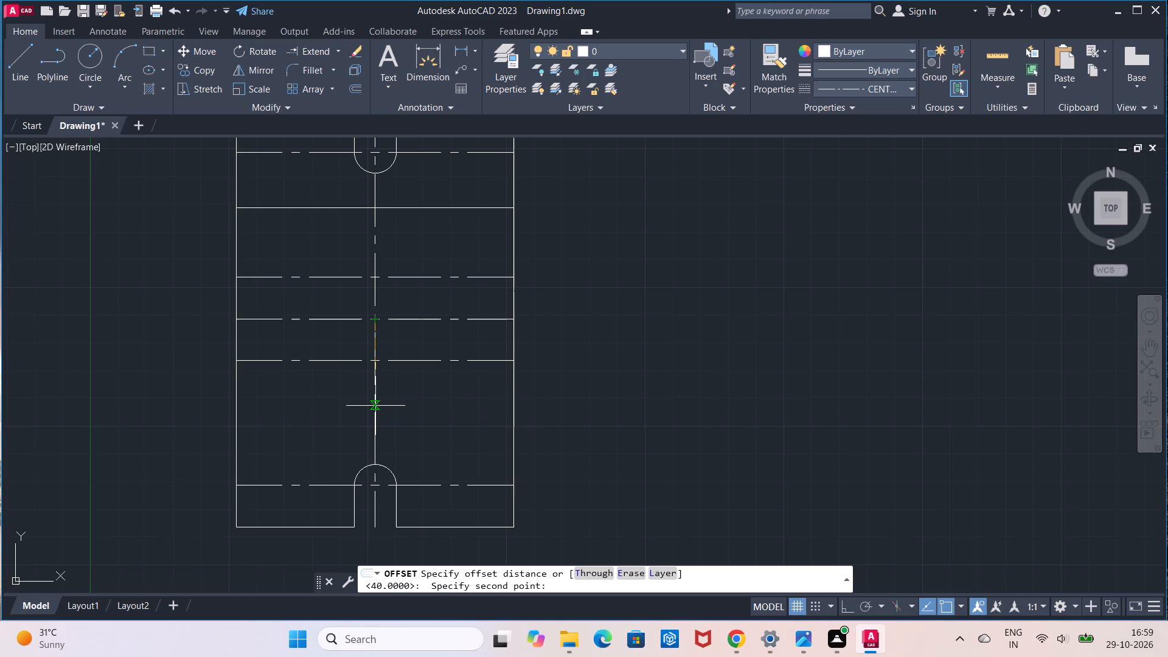
{"action": "key", "text": "4"}
{"action": "key", "text": "0"}
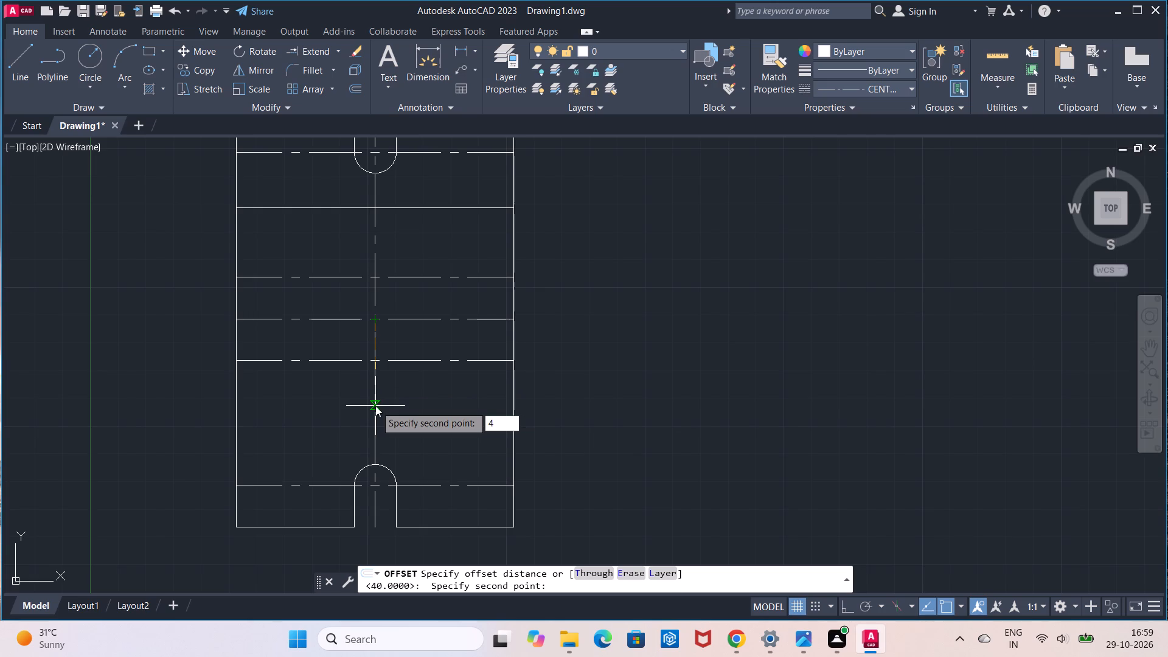
{"action": "key", "text": "Return"}
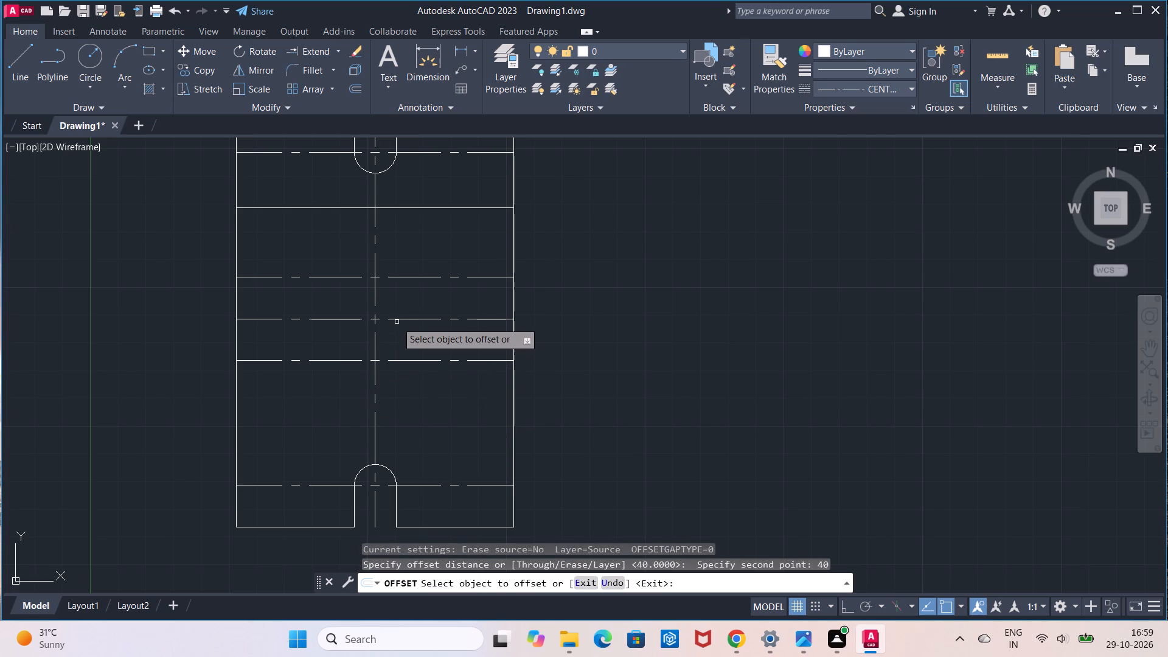
{"action": "left_click", "coordinate": [398, 319]}
{"action": "left_click", "coordinate": [399, 360]}
{"action": "key", "text": "Escape"}
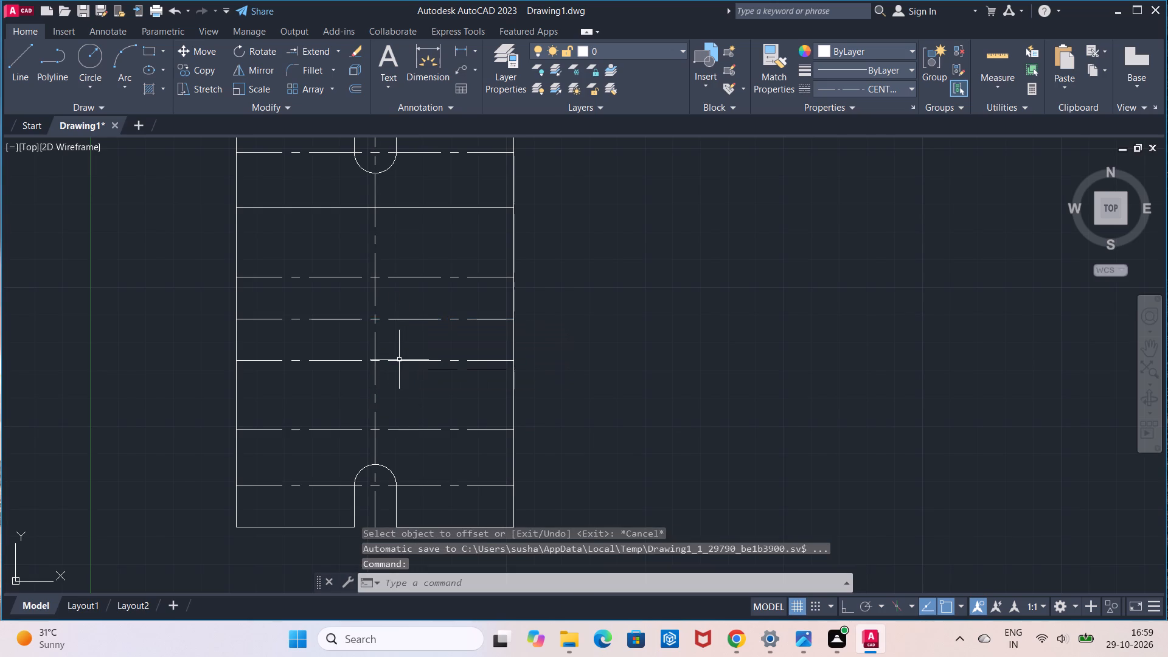
Change the linetype of the new line 40 below the plate's middle to ByLayer.
{"action": "left_click", "coordinate": [406, 431]}
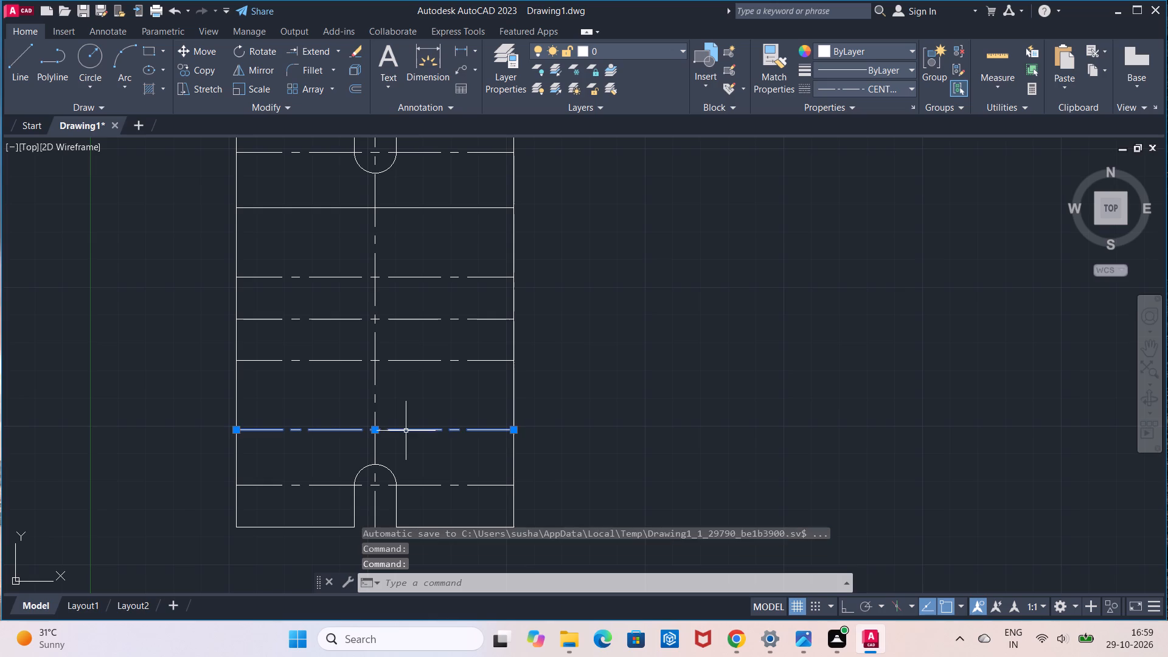
{"action": "left_click", "coordinate": [824, 89]}
{"action": "left_click", "coordinate": [827, 105]}
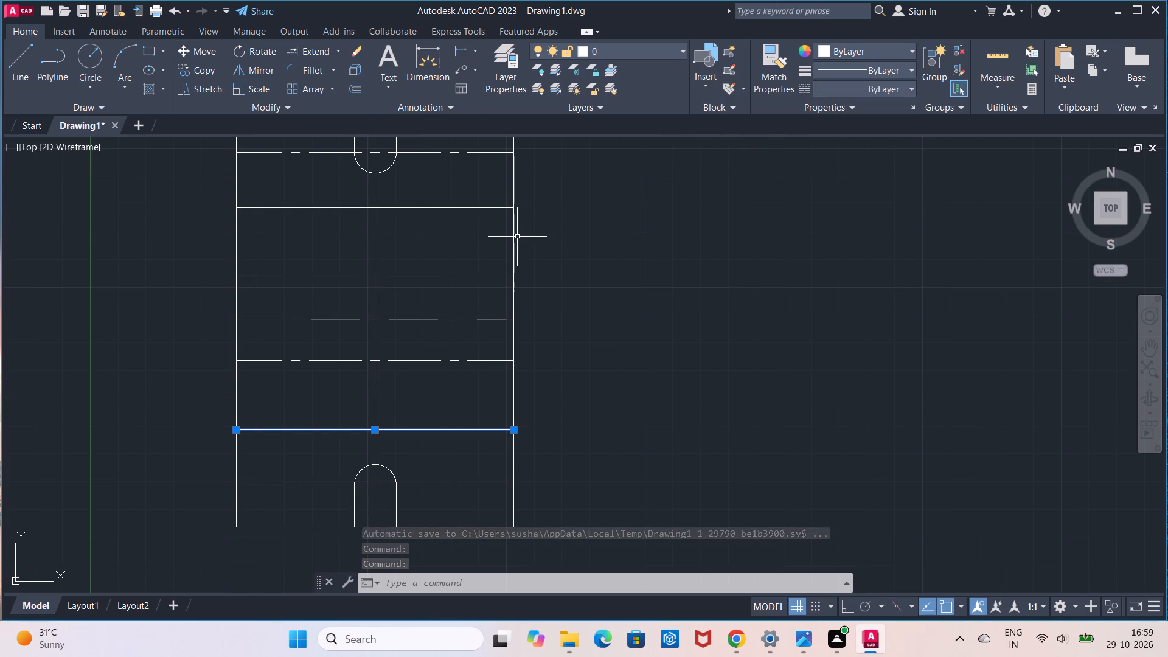
{"action": "key", "text": "Escape"}
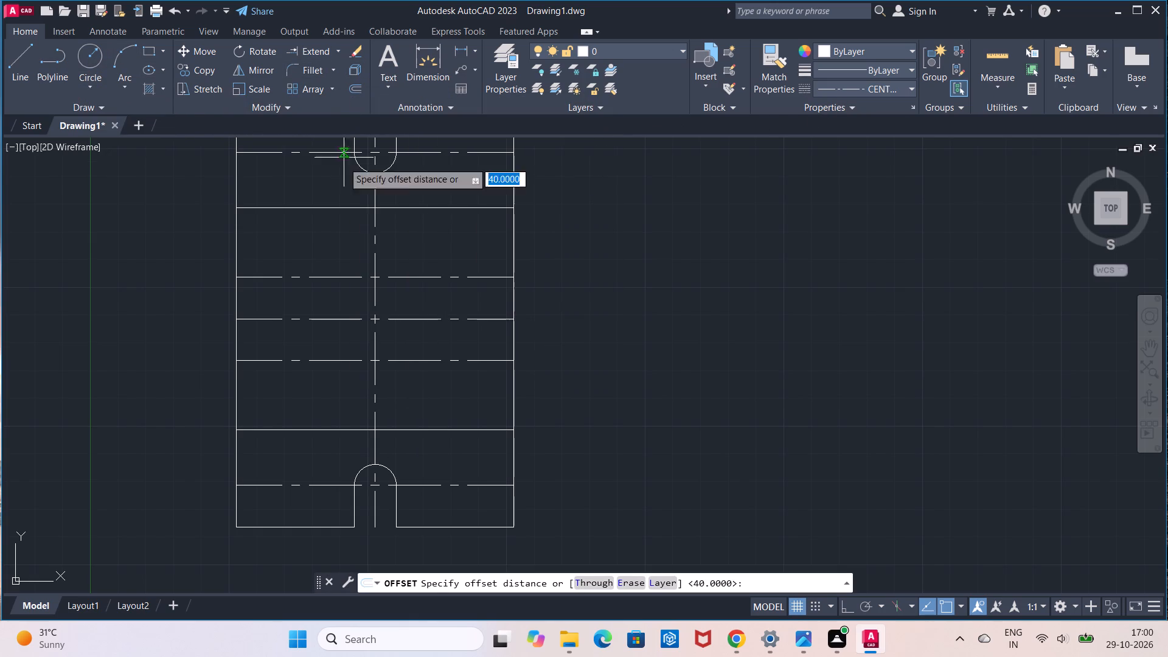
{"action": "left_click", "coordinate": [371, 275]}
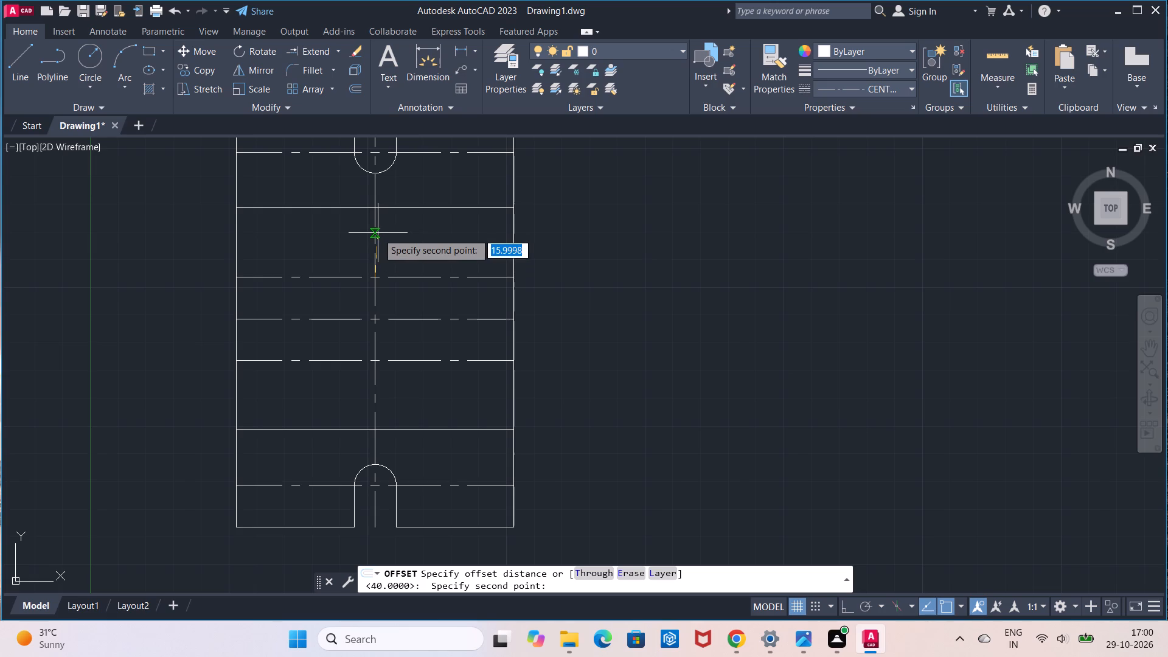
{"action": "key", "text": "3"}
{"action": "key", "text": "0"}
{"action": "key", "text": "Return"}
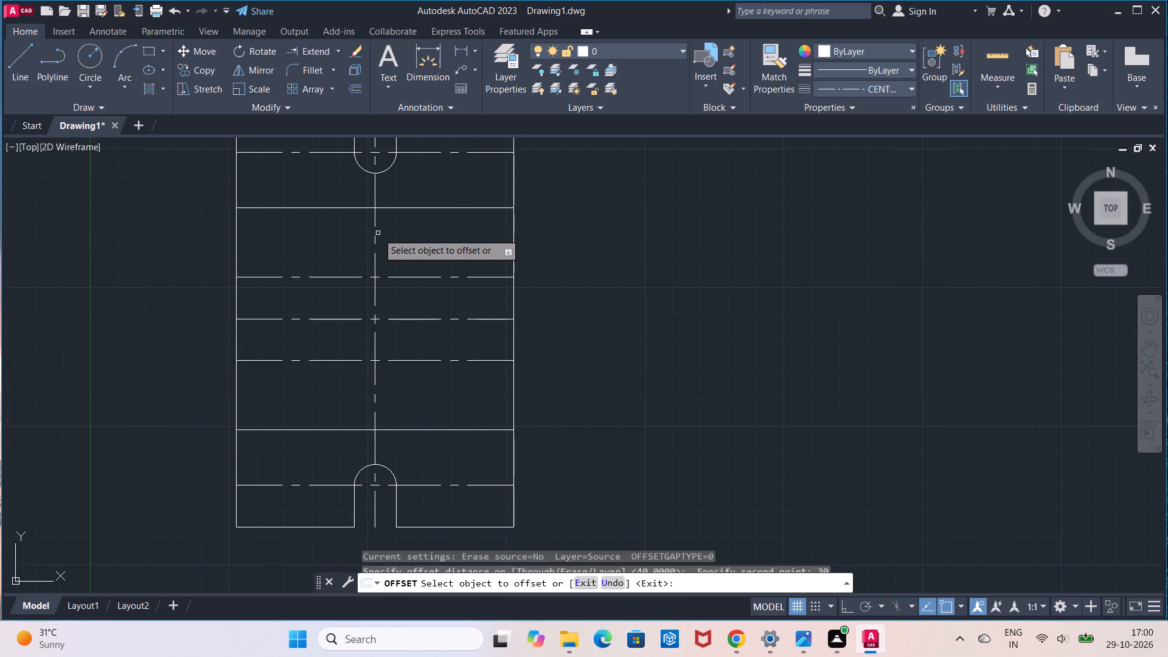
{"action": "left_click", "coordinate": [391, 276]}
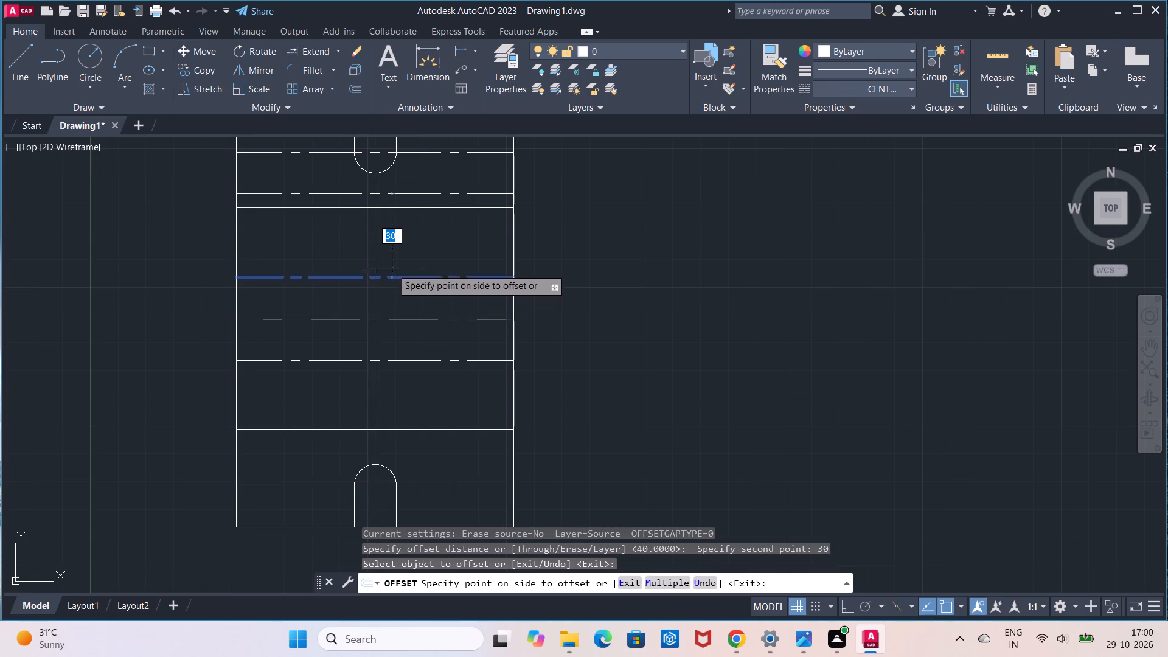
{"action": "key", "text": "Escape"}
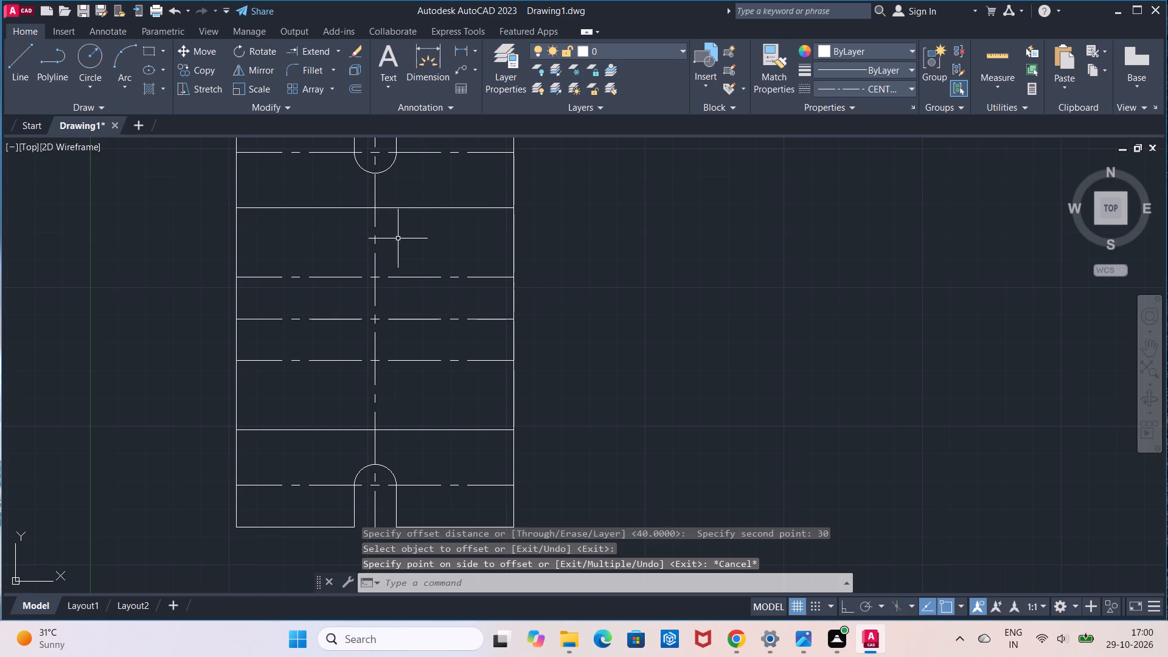
Offset the plate's middle horizontal center line by 30 both upward and downward.
{"action": "left_click", "coordinate": [353, 85]}
{"action": "left_click", "coordinate": [337, 322]}
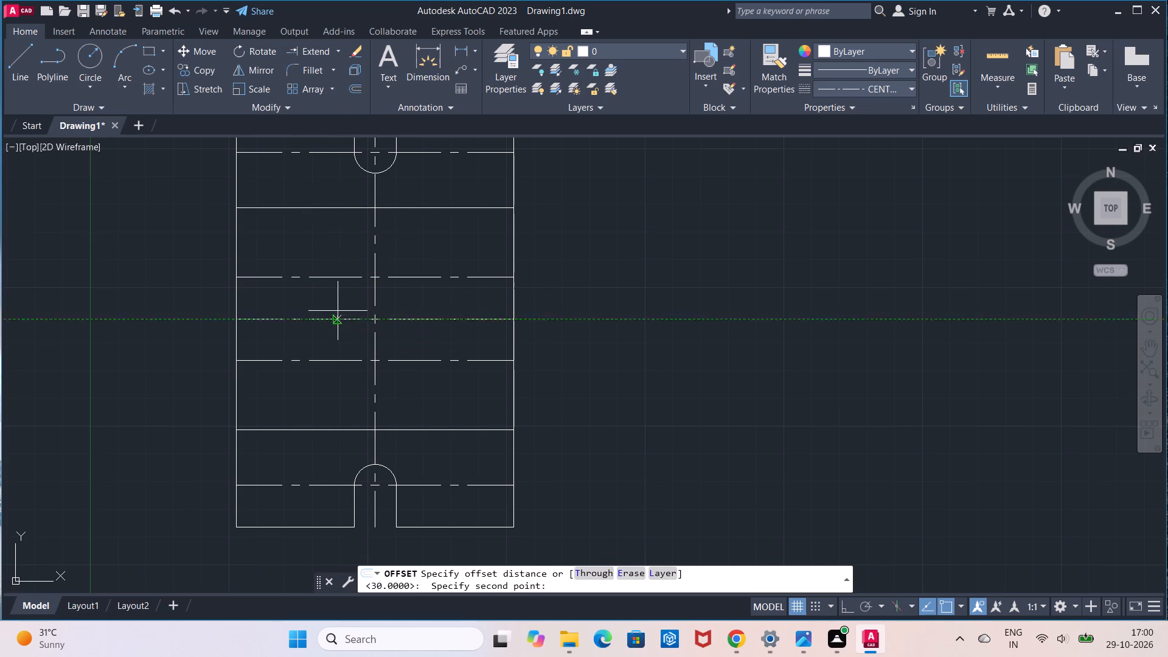
{"action": "key", "text": "3"}
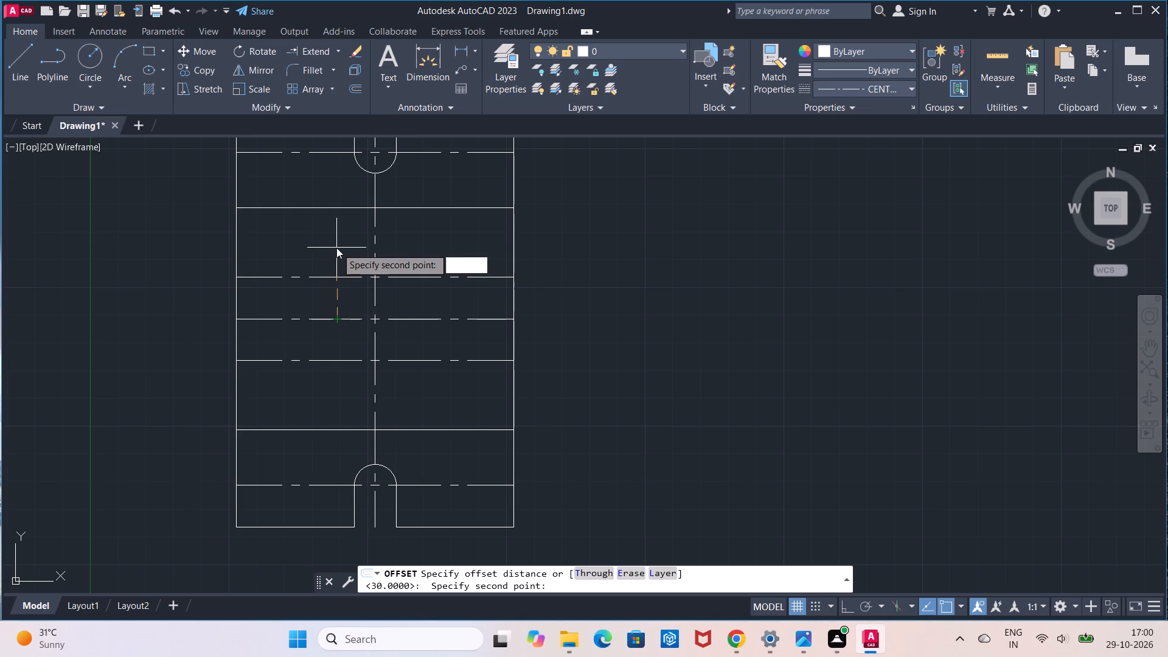
{"action": "key", "text": "0"}
{"action": "key", "text": "Return"}
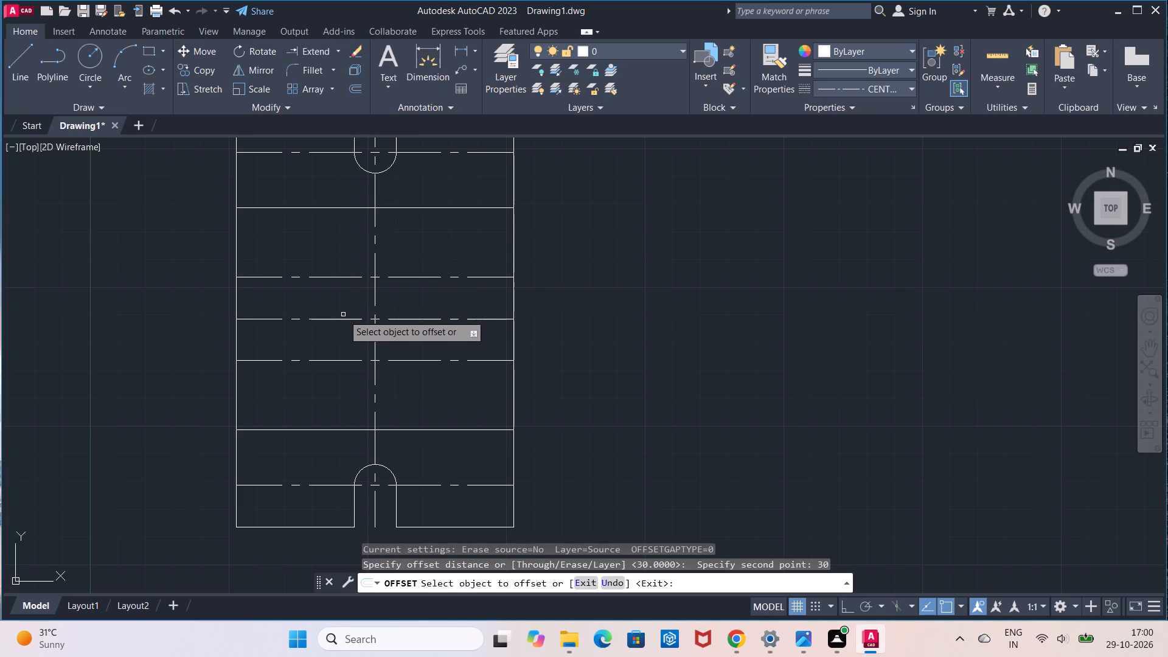
{"action": "left_click", "coordinate": [343, 318]}
{"action": "left_click", "coordinate": [342, 297]}
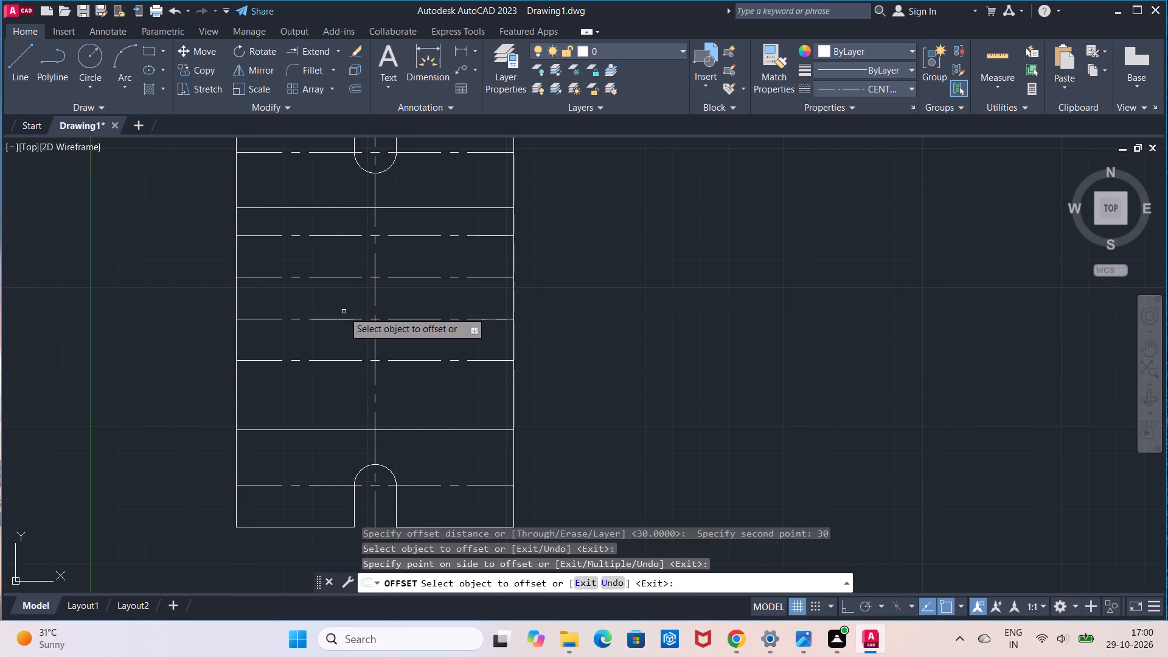
{"action": "left_click", "coordinate": [344, 318]}
{"action": "left_click", "coordinate": [344, 358]}
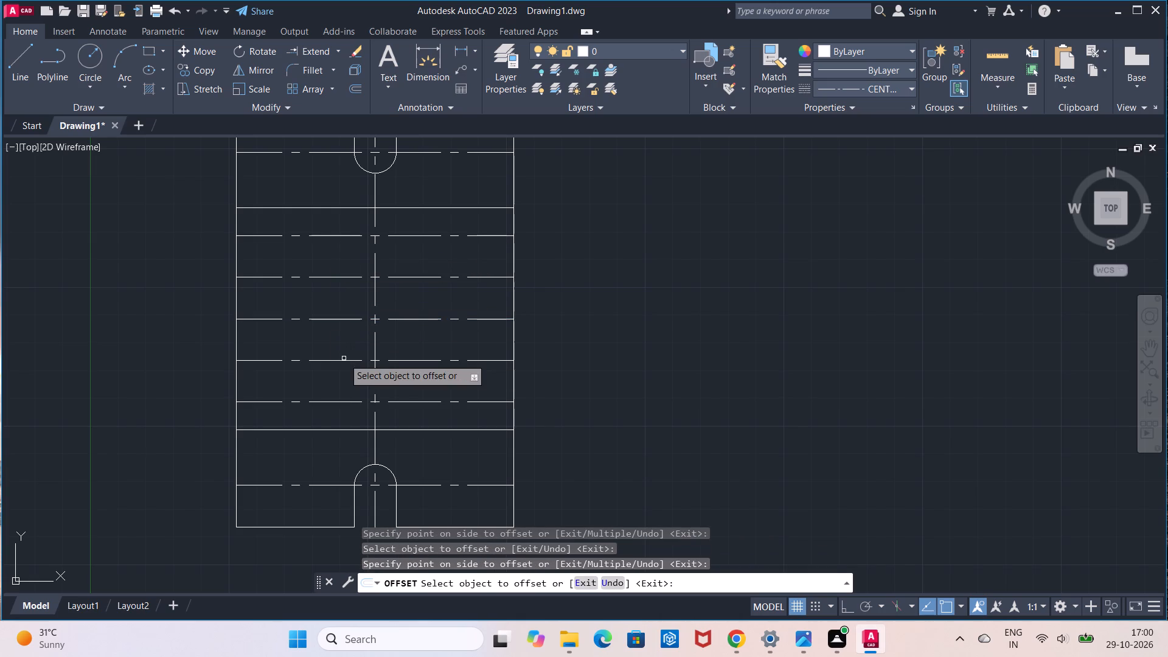
{"action": "key", "text": "Escape"}
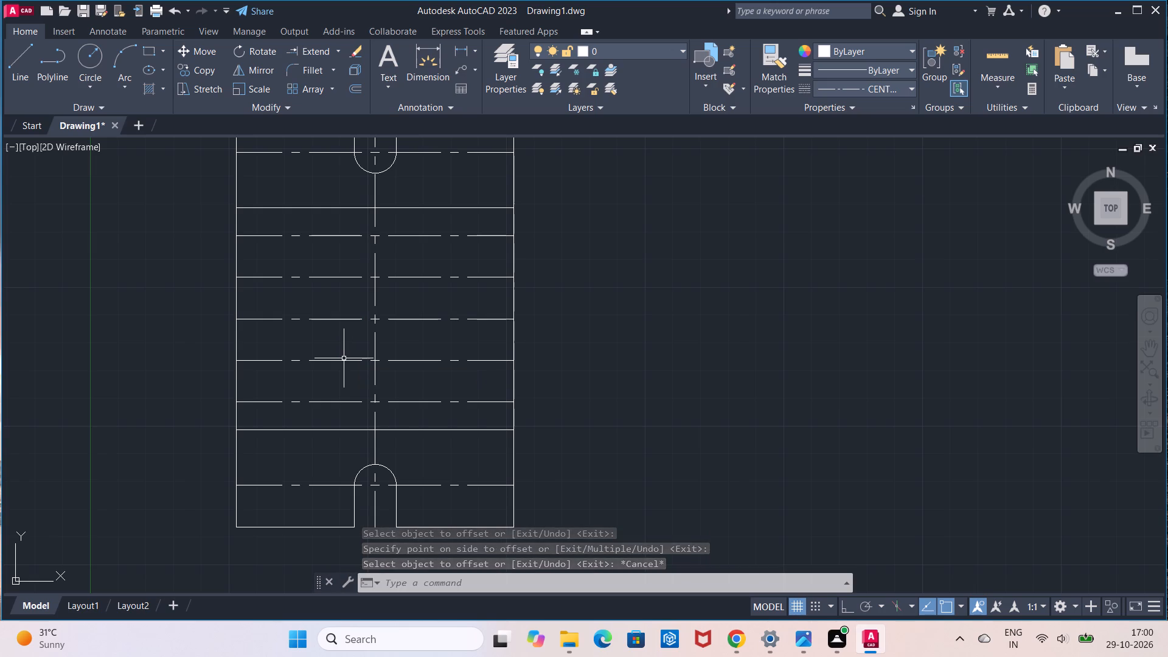
Change the linetype of the two new lines 30 above and below the plate's middle to ByLayer.
{"action": "left_click", "coordinate": [336, 235]}
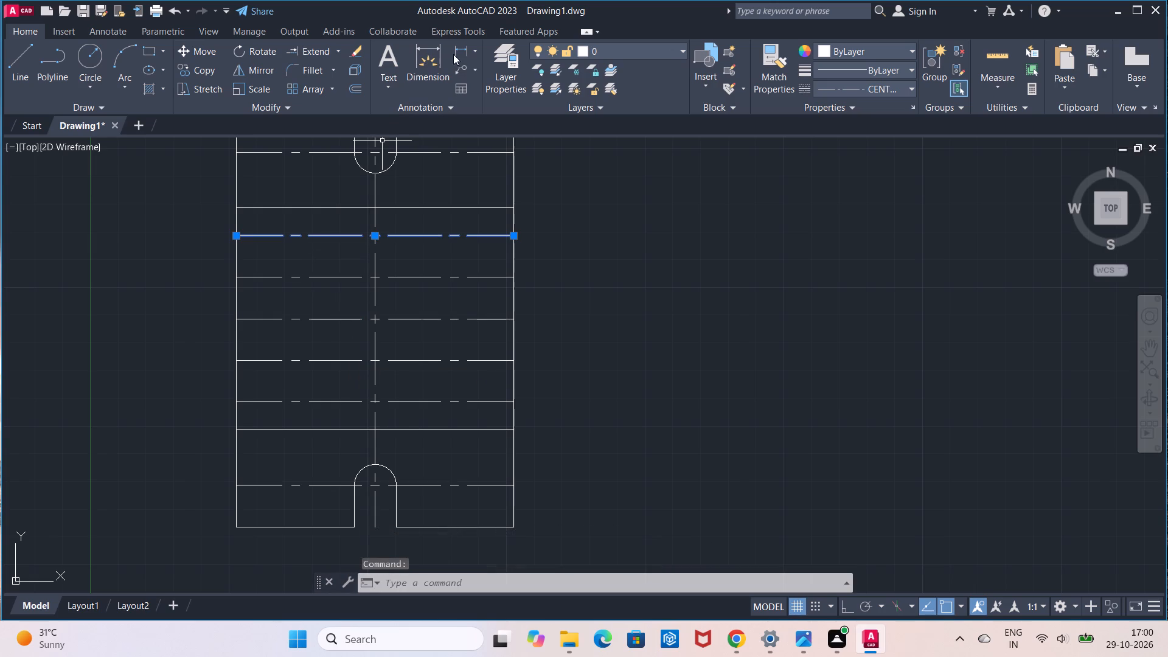
{"action": "left_click", "coordinate": [473, 50]}
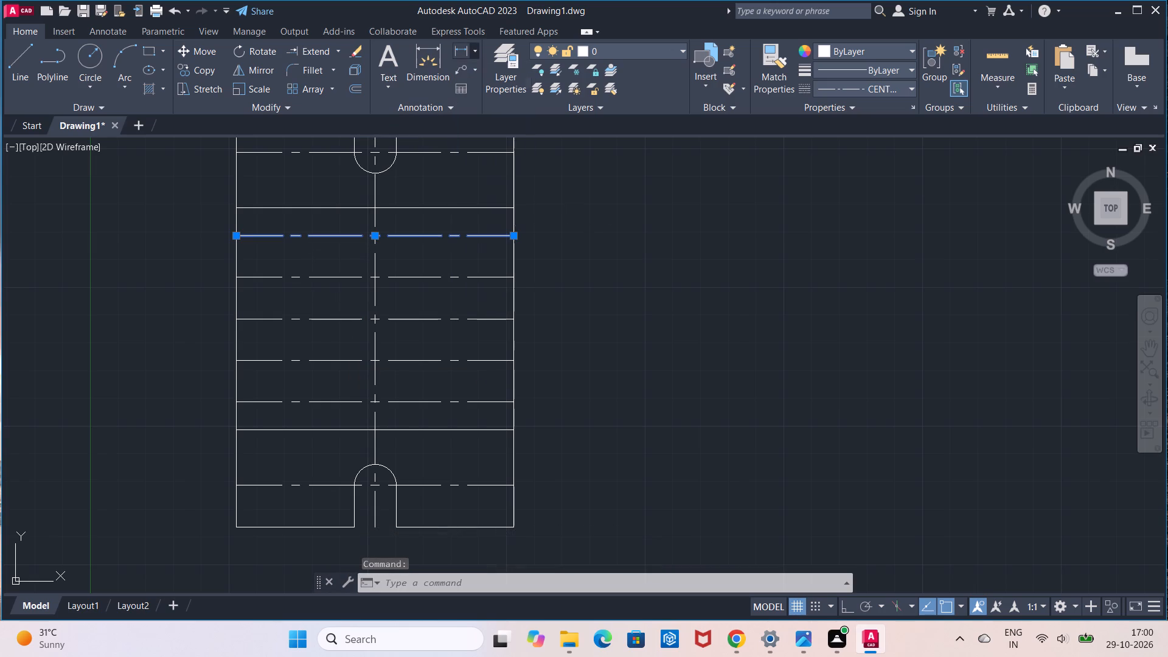
{"action": "left_click", "coordinate": [579, 223]}
{"action": "left_click", "coordinate": [822, 91]}
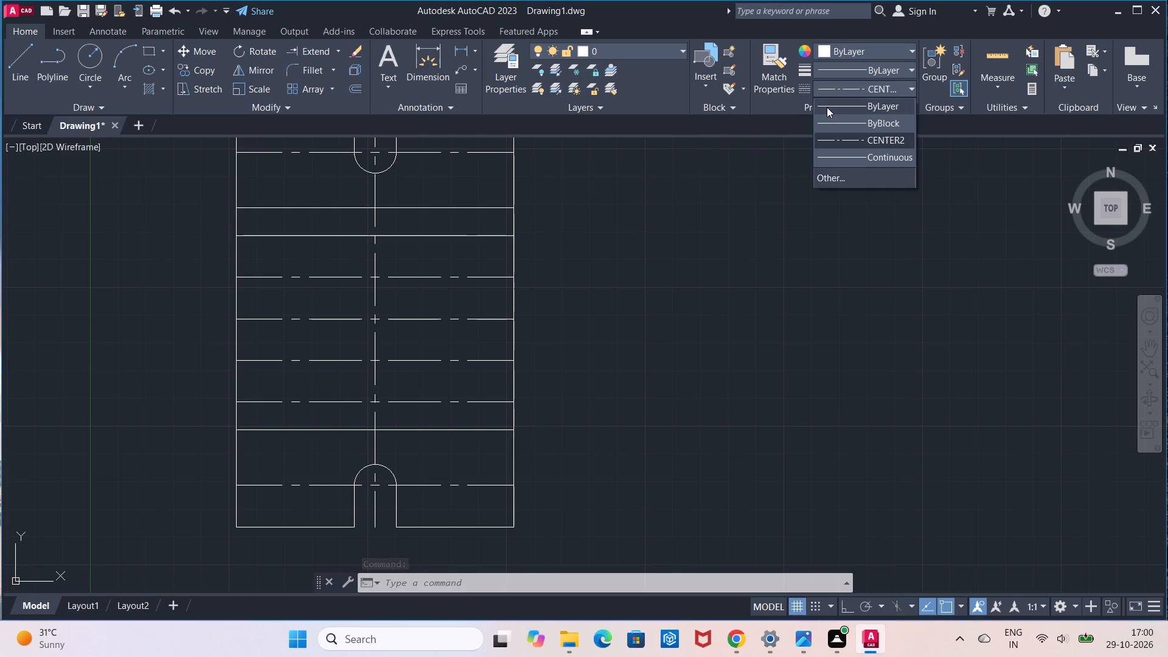
{"action": "left_click", "coordinate": [827, 108]}
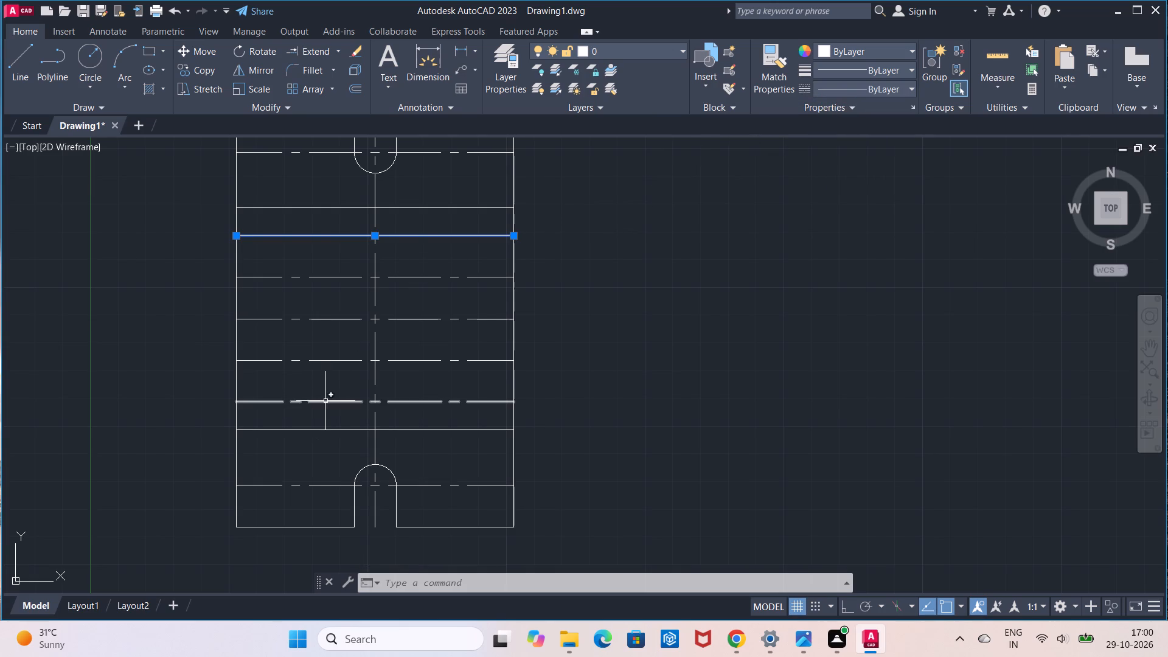
{"action": "left_click", "coordinate": [325, 400]}
{"action": "left_click", "coordinate": [878, 87]}
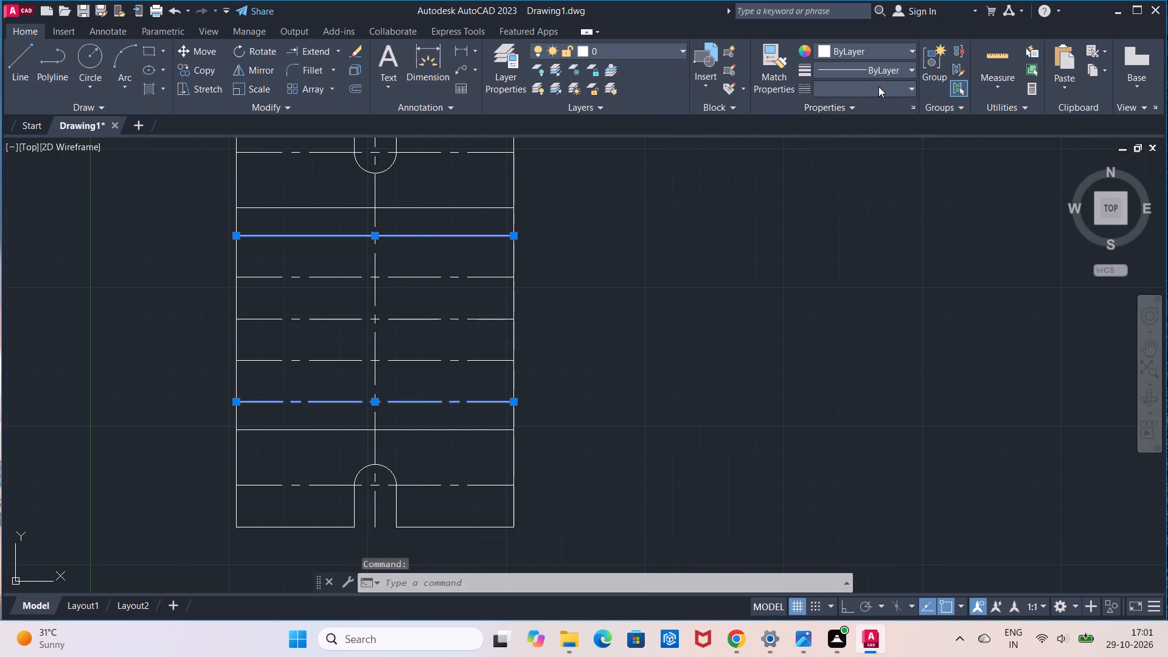
{"action": "left_click", "coordinate": [880, 103]}
{"action": "key", "text": "Escape"}
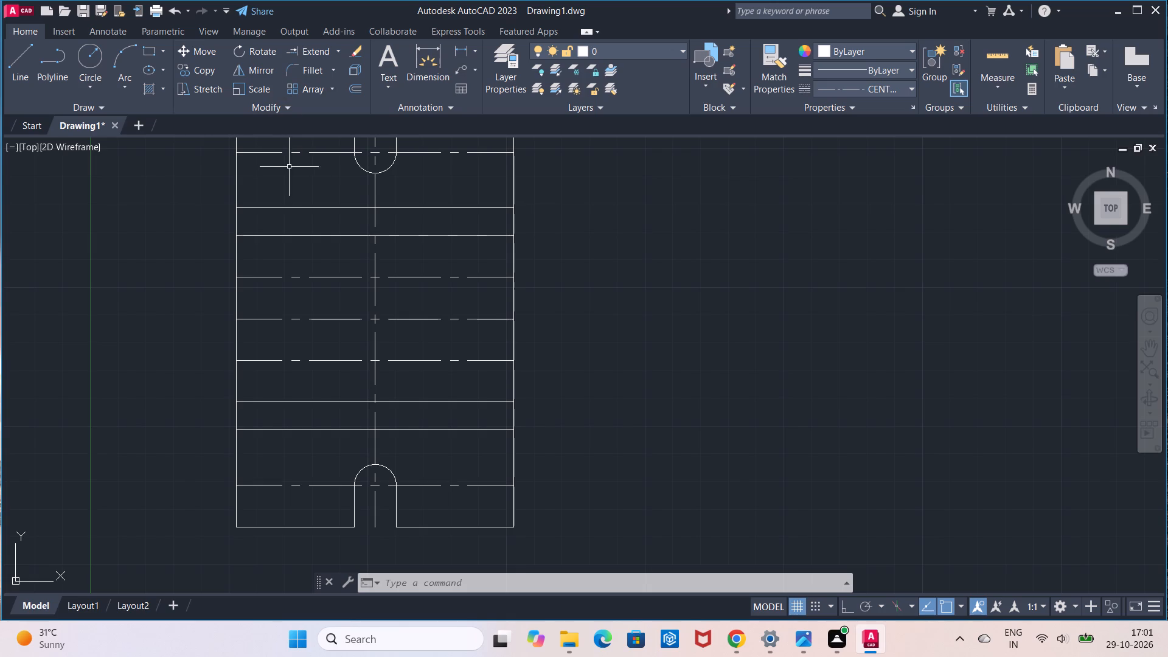
Offset the plate's left vertical edge inward by 10.
{"action": "scroll", "coordinate": [294, 173], "scroll_direction": "up", "scroll_amount": 1}
{"action": "scroll", "coordinate": [294, 173], "scroll_direction": "down", "scroll_amount": 1}
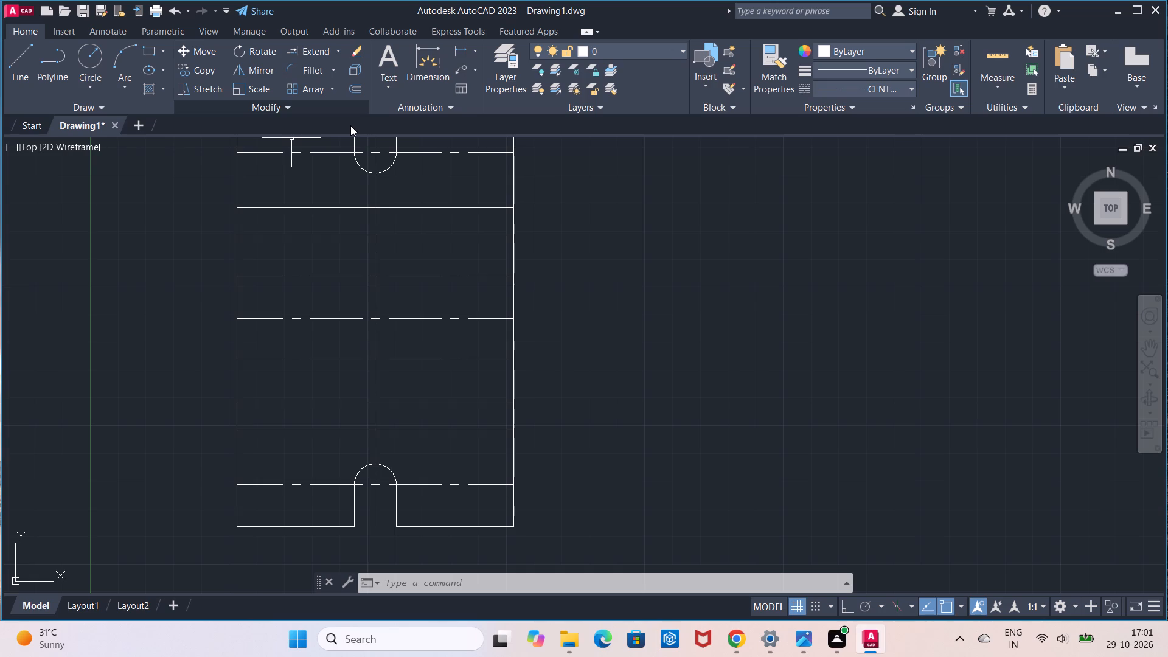
{"action": "scroll", "coordinate": [280, 209], "scroll_direction": "down", "scroll_amount": 1}
{"action": "middle_click", "coordinate": [280, 209]}
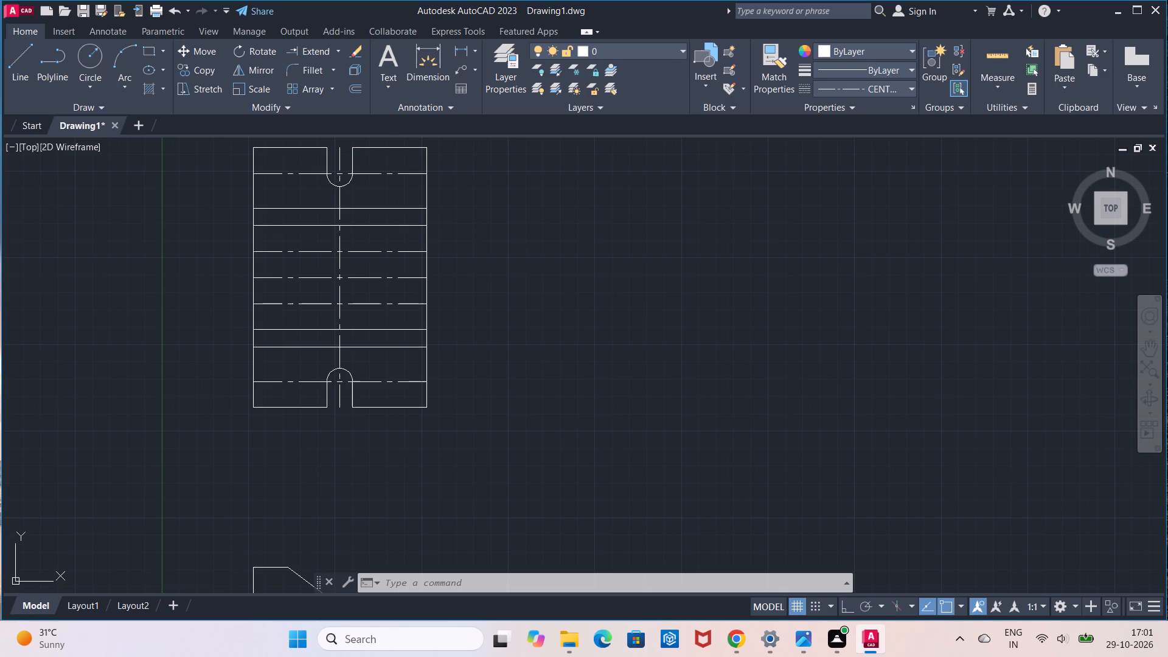
{"action": "scroll", "coordinate": [280, 209], "scroll_direction": "up", "scroll_amount": 1}
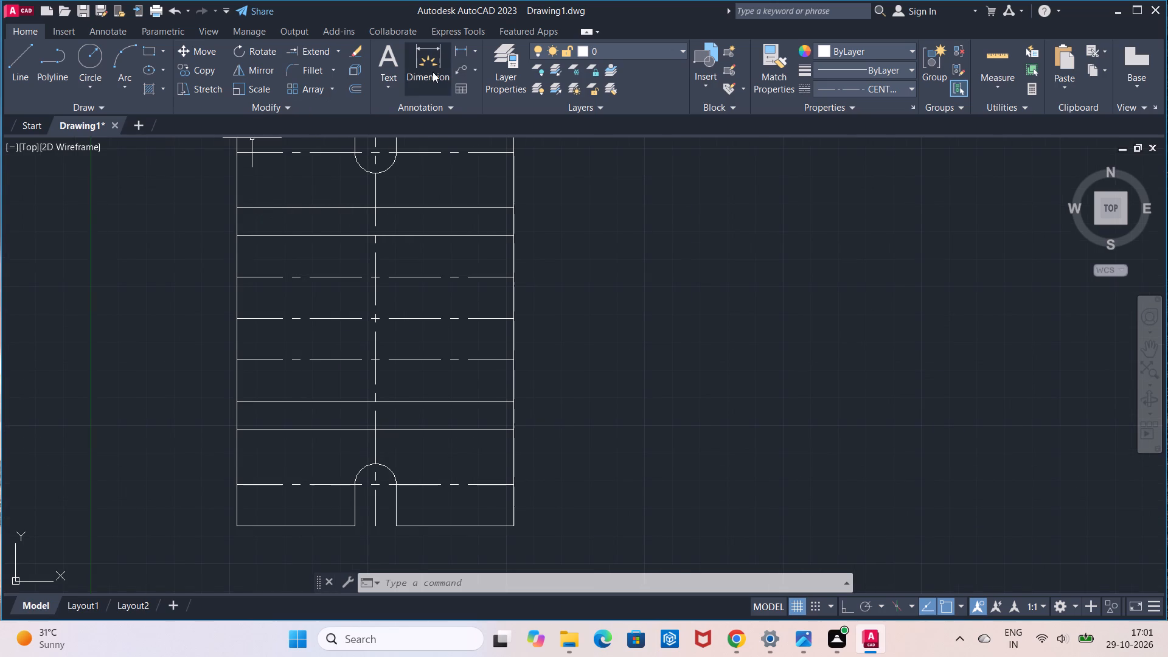
{"action": "left_click", "coordinate": [350, 88]}
{"action": "left_click", "coordinate": [237, 317]}
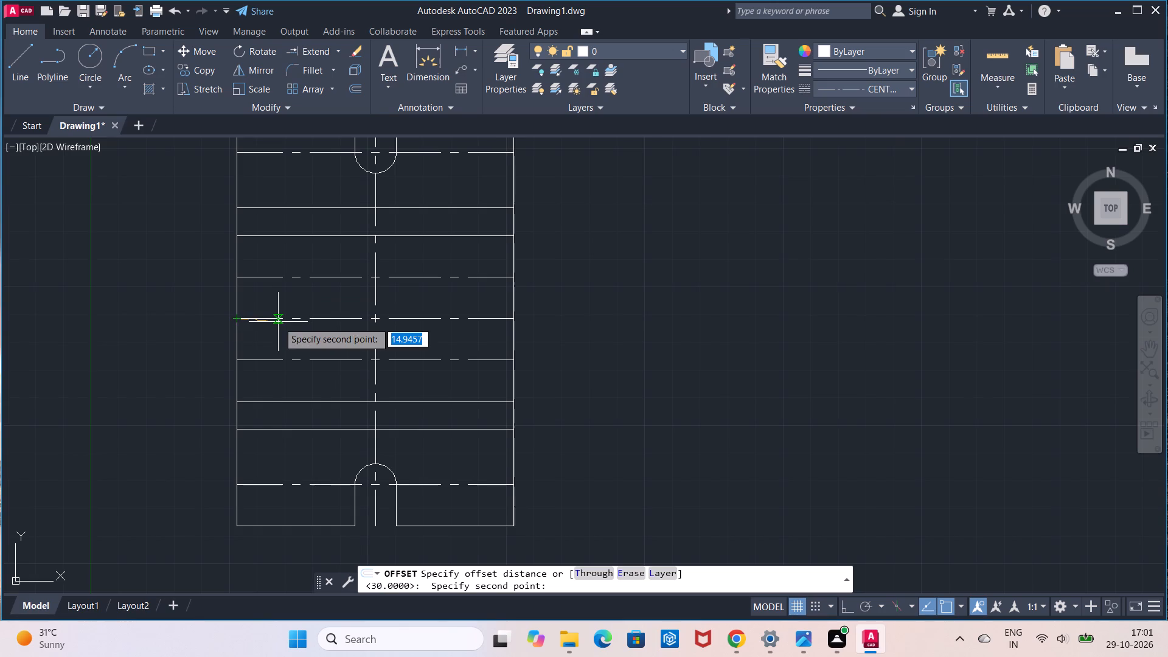
{"action": "key", "text": "1"}
{"action": "key", "text": "0"}
{"action": "key", "text": "Return"}
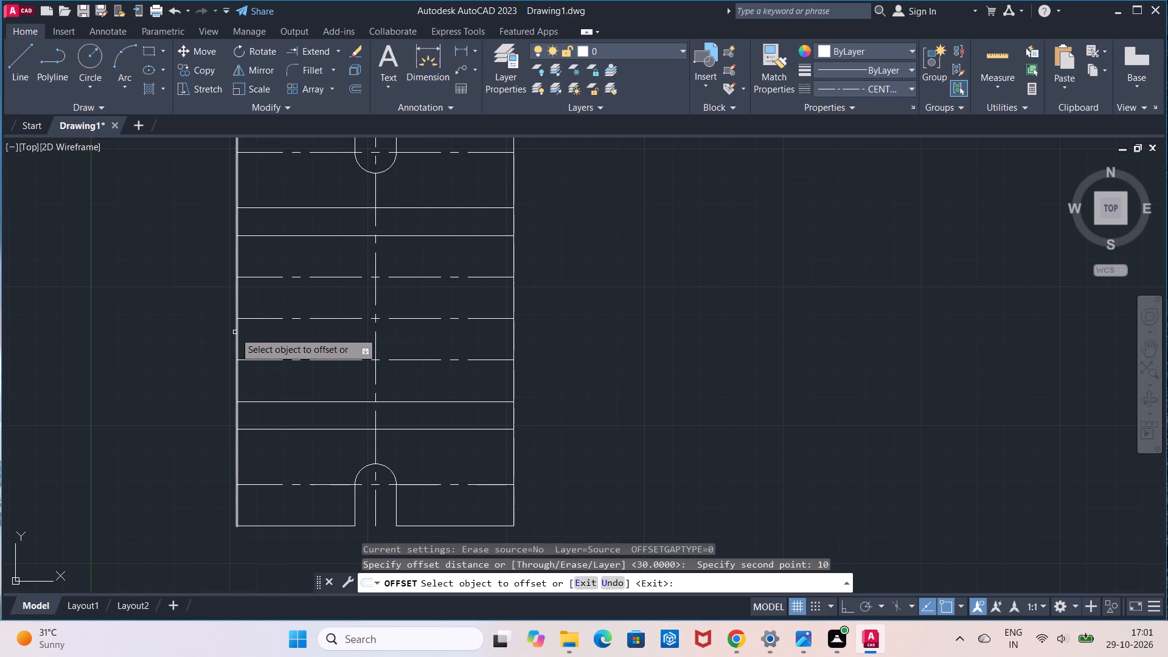
{"action": "left_click", "coordinate": [238, 332]}
{"action": "left_click", "coordinate": [258, 330]}
{"action": "key", "text": "Escape"}
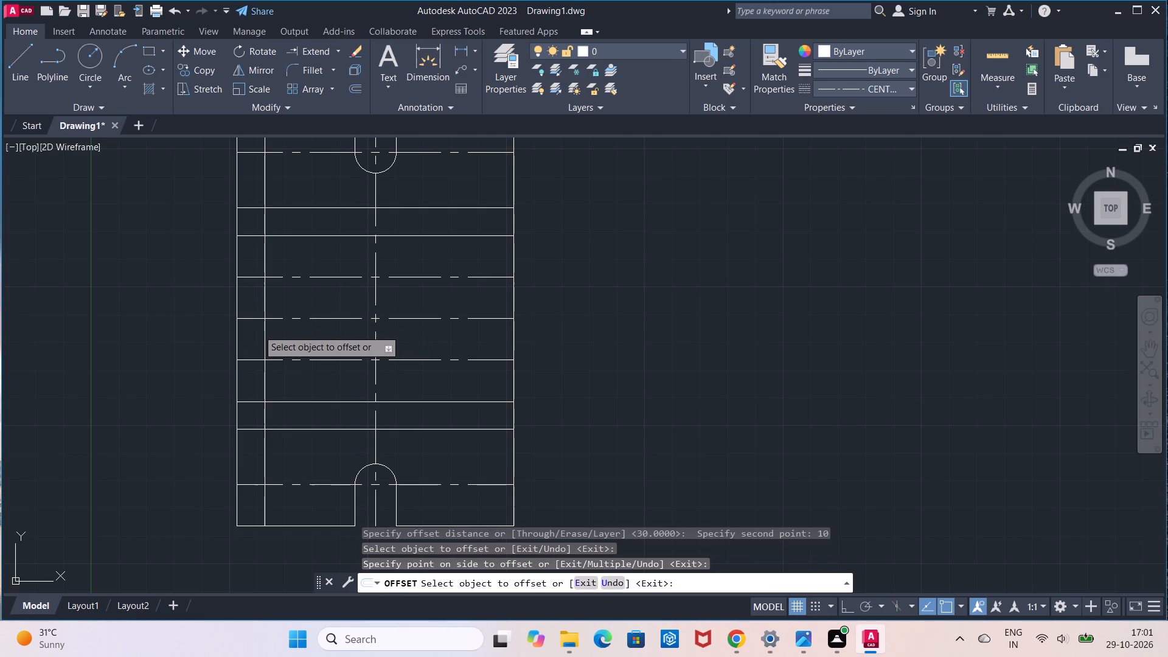
Trim away the new inner vertical line above the solid line 40 above the plate's middle.
{"action": "scroll", "coordinate": [258, 330], "scroll_direction": "down", "scroll_amount": 1}
{"action": "scroll", "coordinate": [258, 330], "scroll_direction": "up", "scroll_amount": 1}
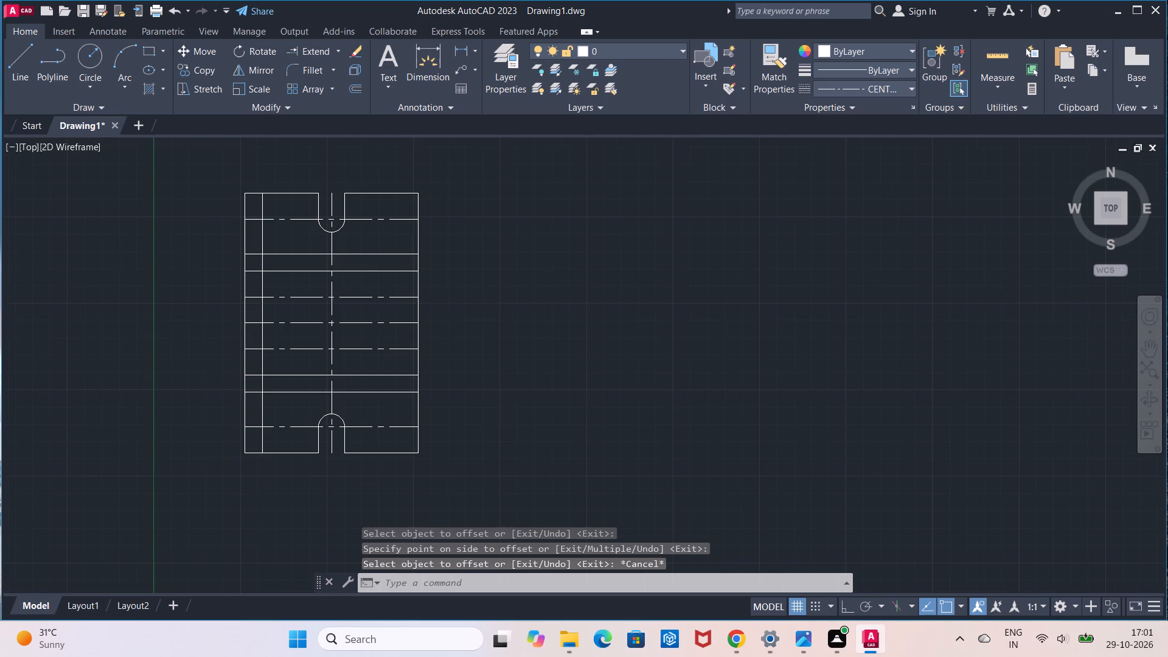
{"action": "middle_click_drag", "start_coordinate": [274, 288], "coordinate": [279, 346]}
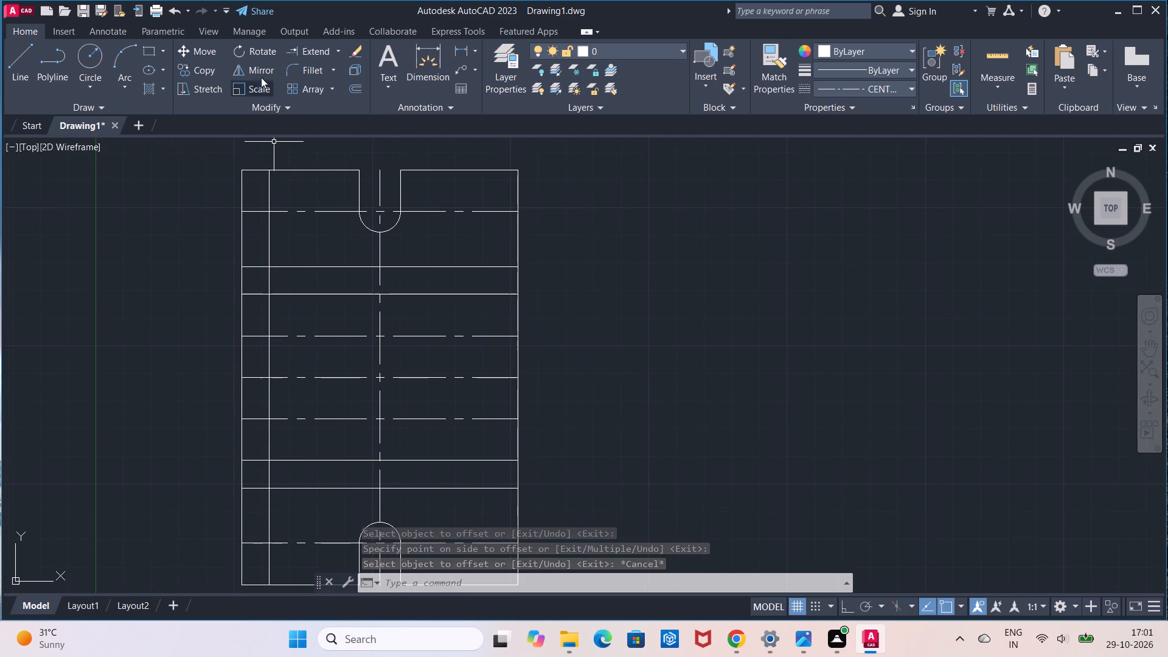
{"action": "left_click", "coordinate": [335, 50]}
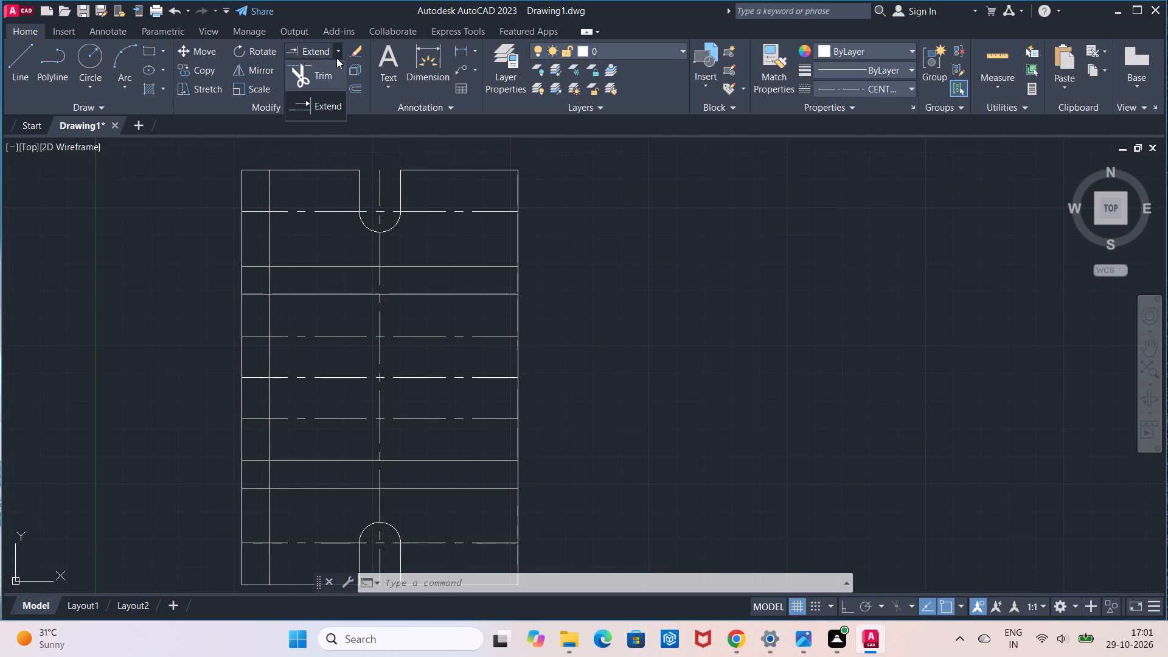
{"action": "left_click", "coordinate": [335, 70]}
{"action": "left_click", "coordinate": [266, 194]}
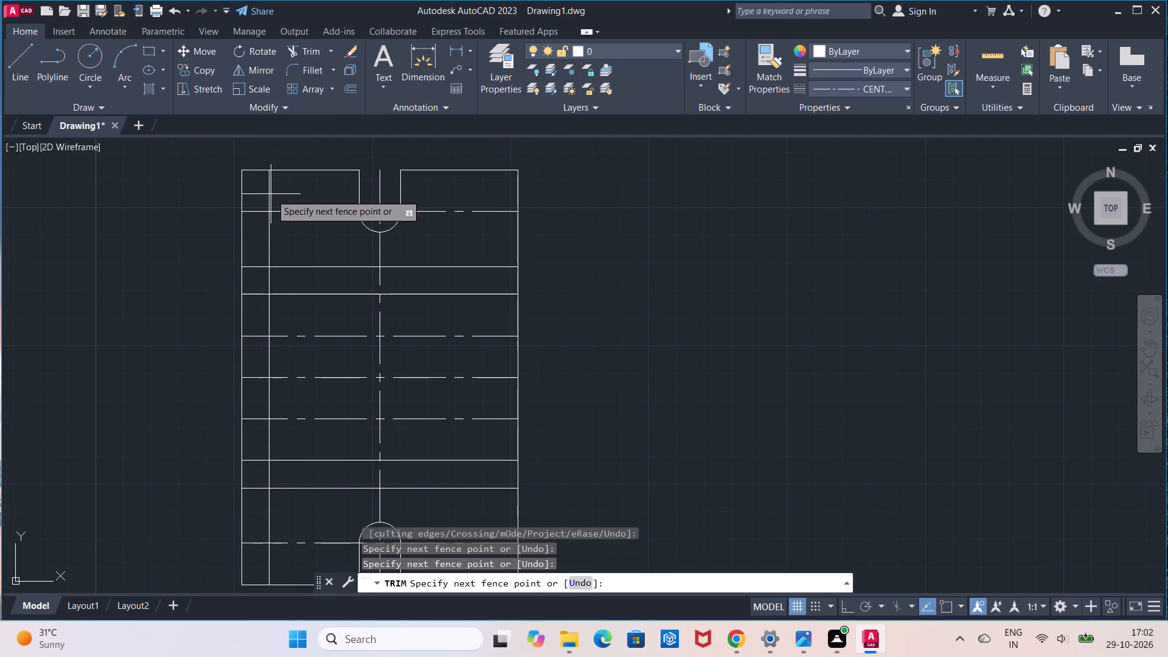
{"action": "left_click", "coordinate": [275, 193]}
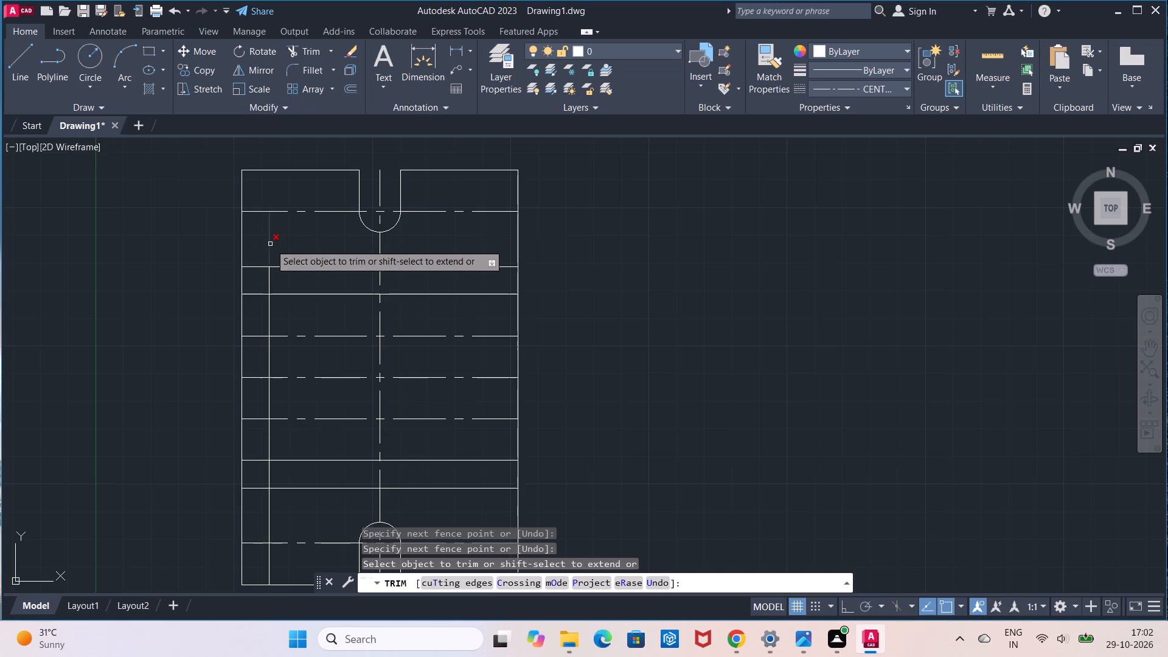
{"action": "left_click", "coordinate": [270, 244]}
Trim away the inner vertical line below the solid line 30 below the plate's middle.
{"action": "middle_click_drag", "start_coordinate": [270, 244], "coordinate": [288, 186]}
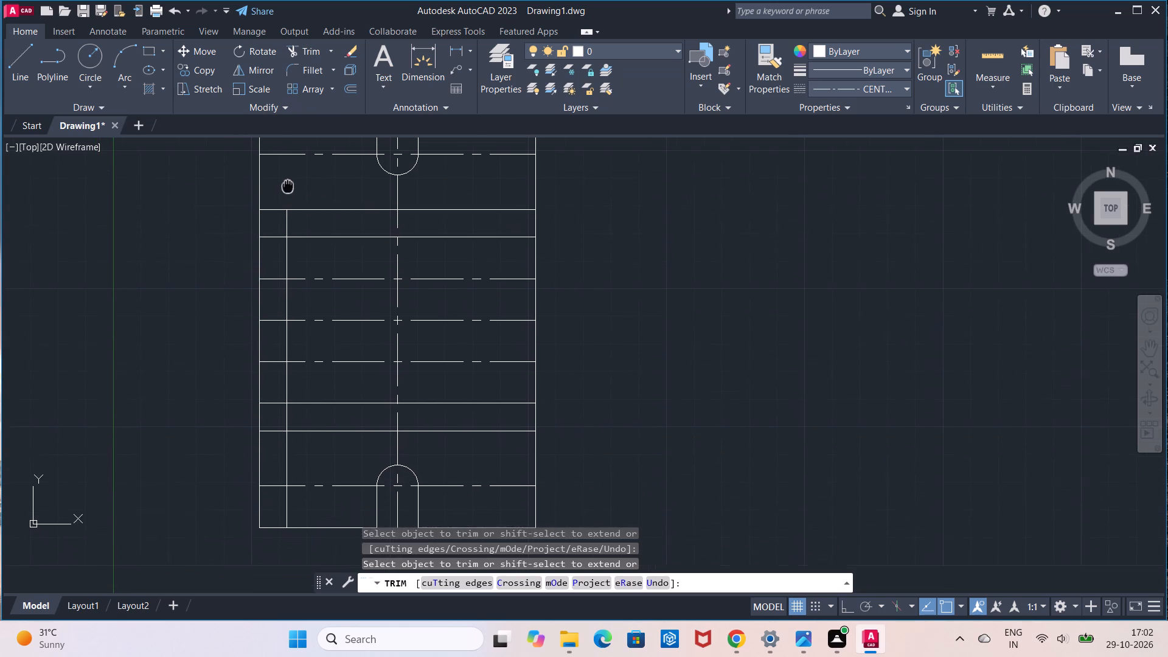
{"action": "middle_click_drag", "start_coordinate": [288, 186], "coordinate": [288, 186]}
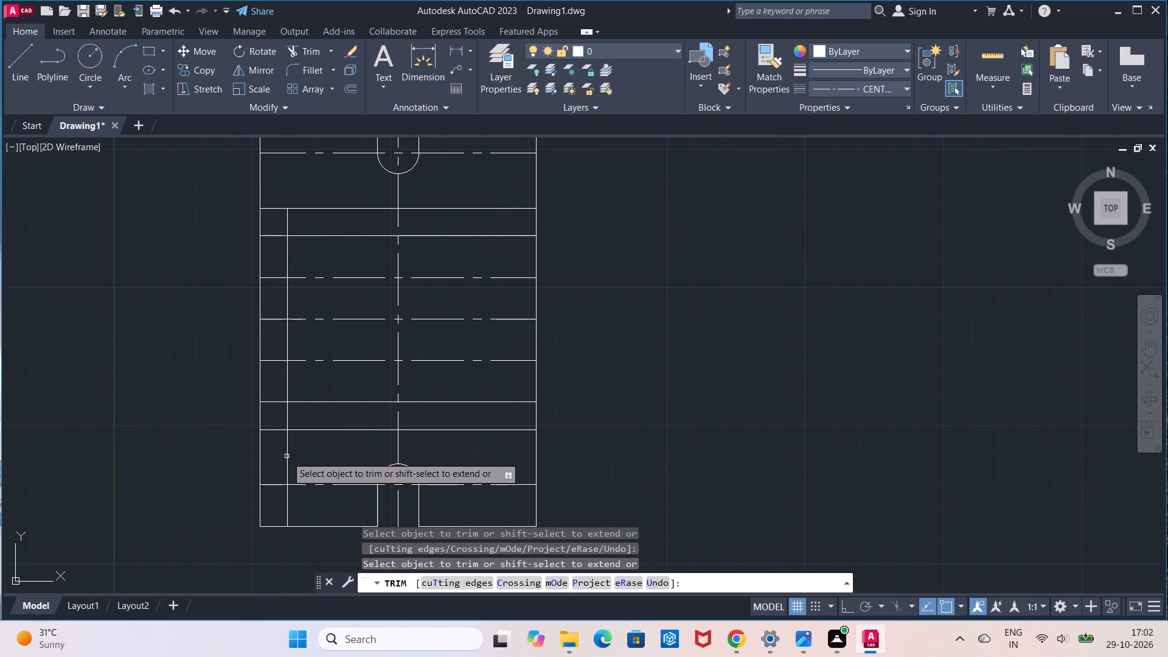
{"action": "left_click", "coordinate": [286, 456]}
{"action": "left_click", "coordinate": [285, 501]}
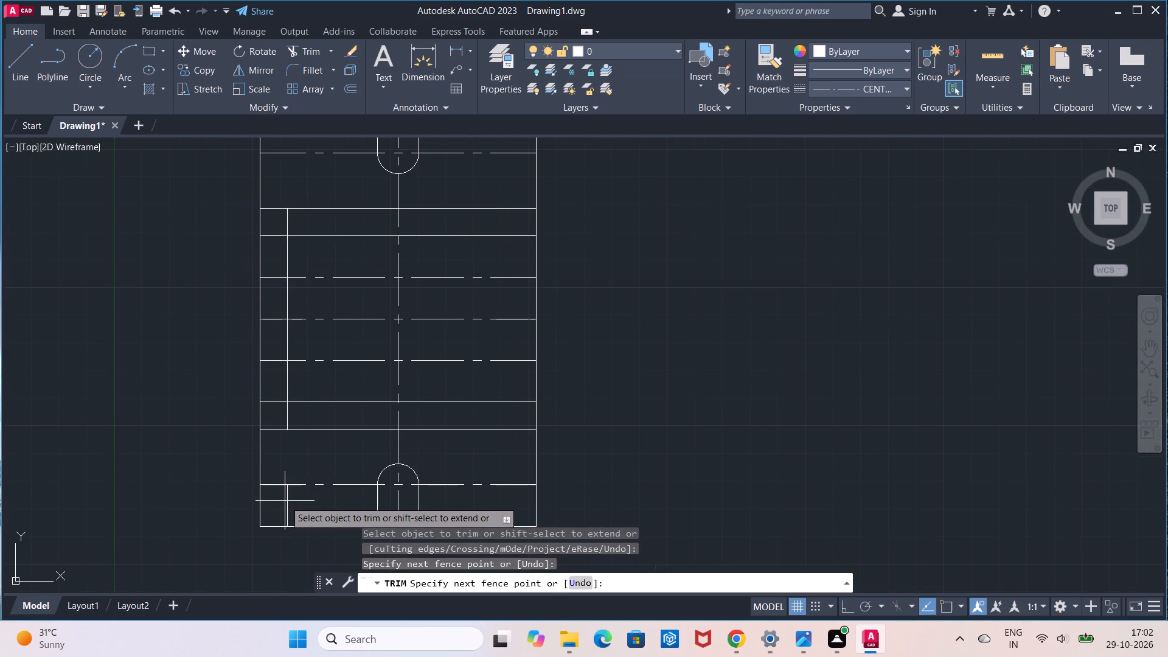
{"action": "left_click", "coordinate": [291, 502]}
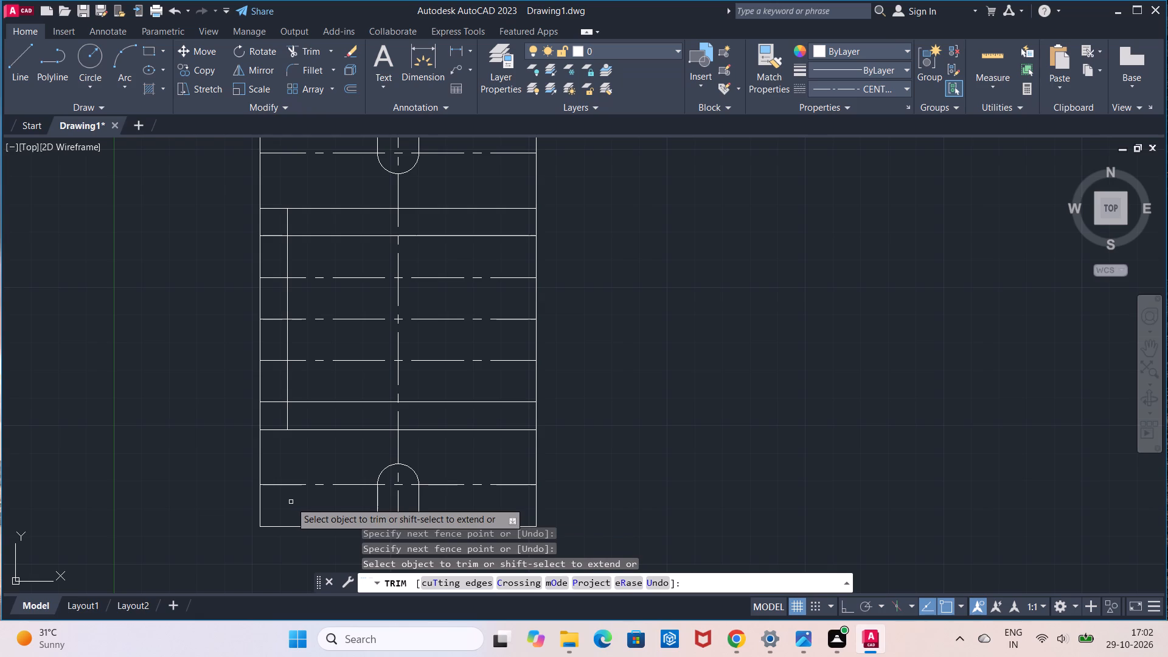
{"action": "left_click", "coordinate": [287, 417]}
Trim the left stubs of the lines 30 above and below the middle, and the vertical line's stub above the upper one.
{"action": "left_click", "coordinate": [274, 401]}
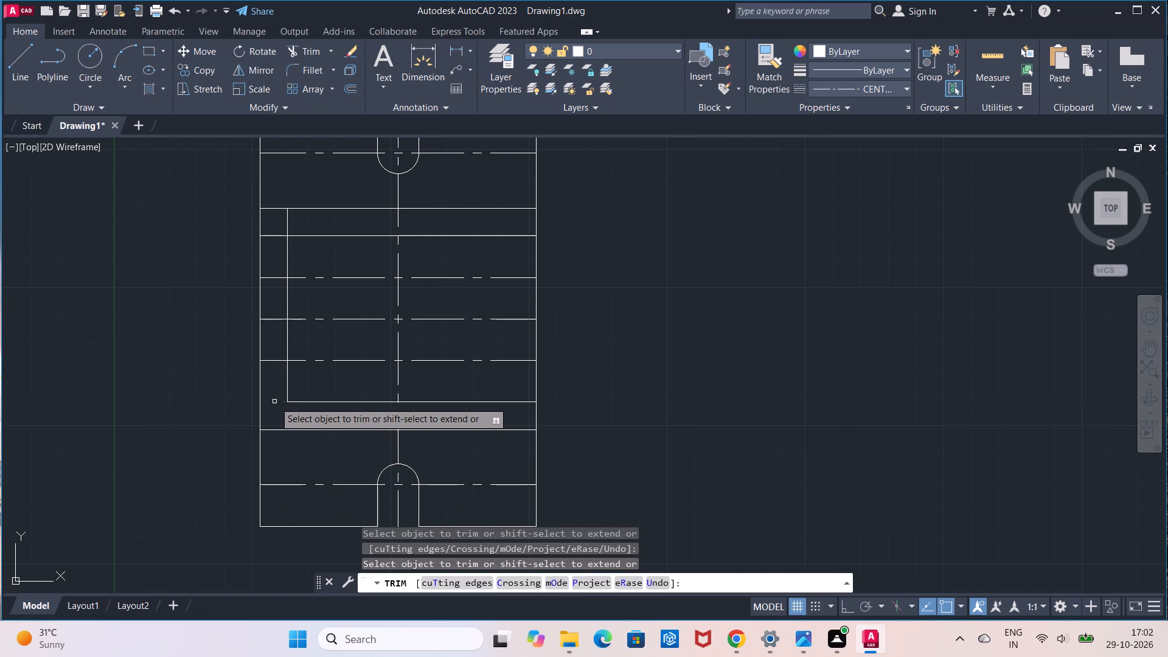
{"action": "left_click", "coordinate": [276, 236]}
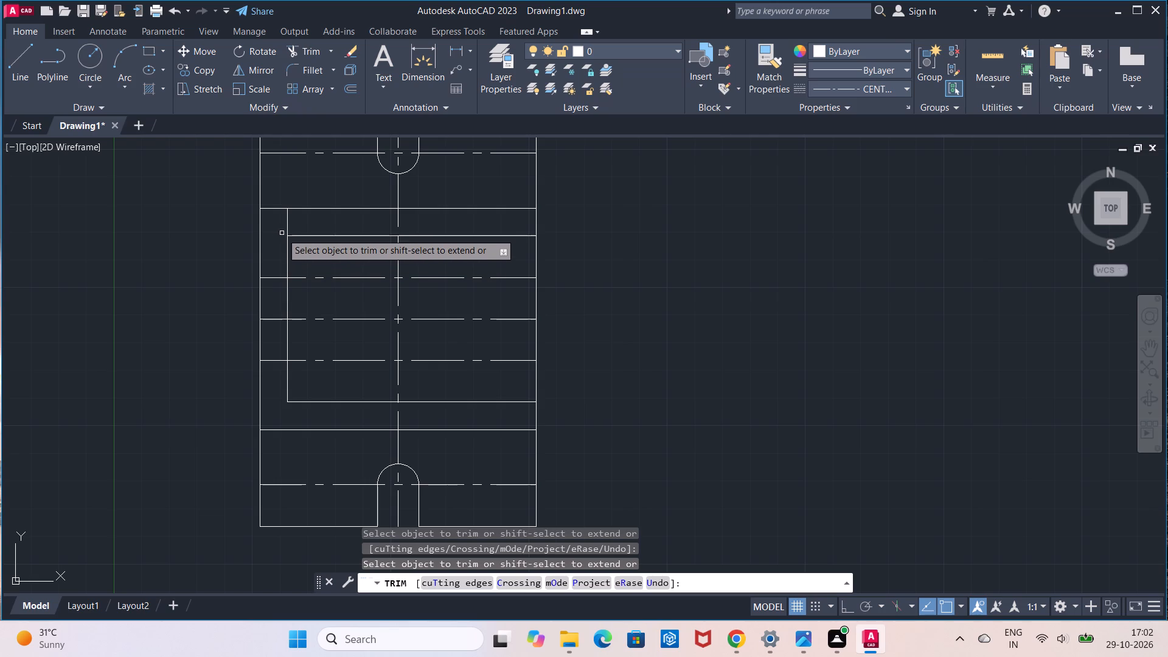
{"action": "left_click", "coordinate": [285, 230]}
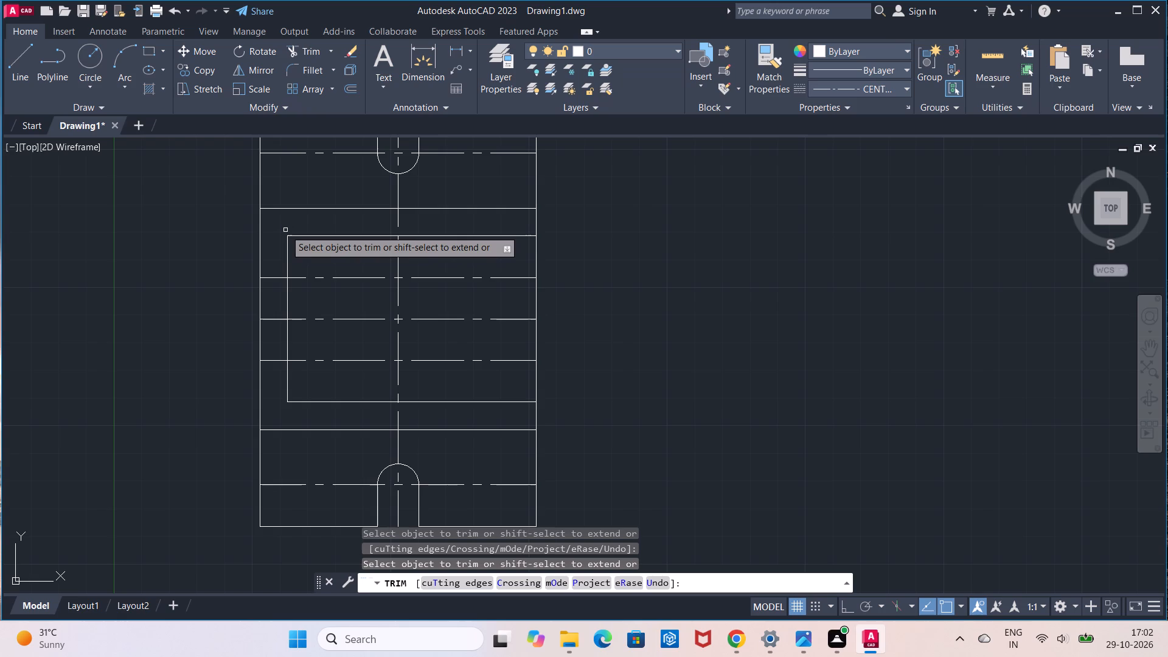
Offset the inner vertical line, at the left end of the inner outline, 20 toward the plate's vertical center line.
{"action": "key", "text": "Escape"}
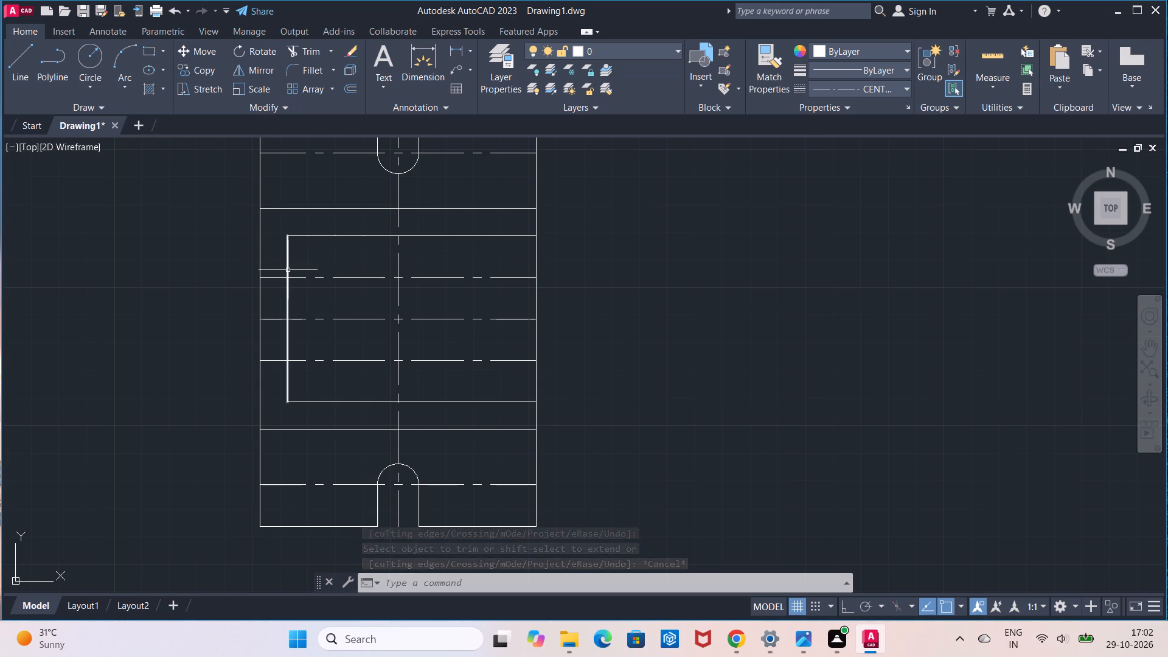
{"action": "left_click", "coordinate": [353, 88]}
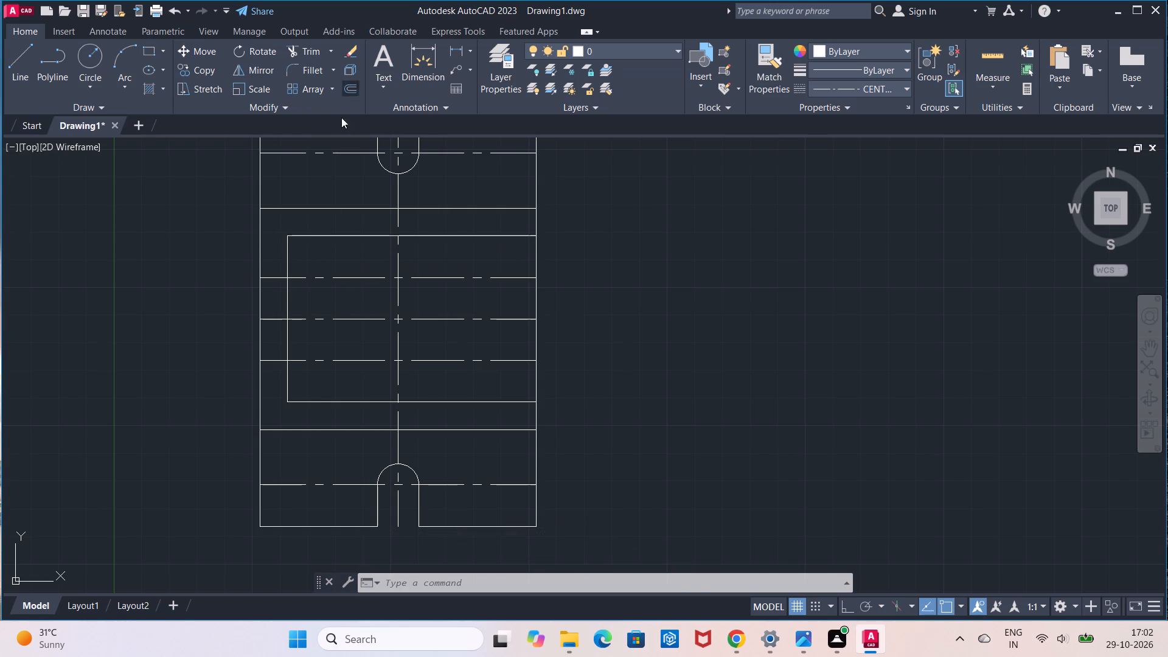
{"action": "left_click", "coordinate": [286, 321]}
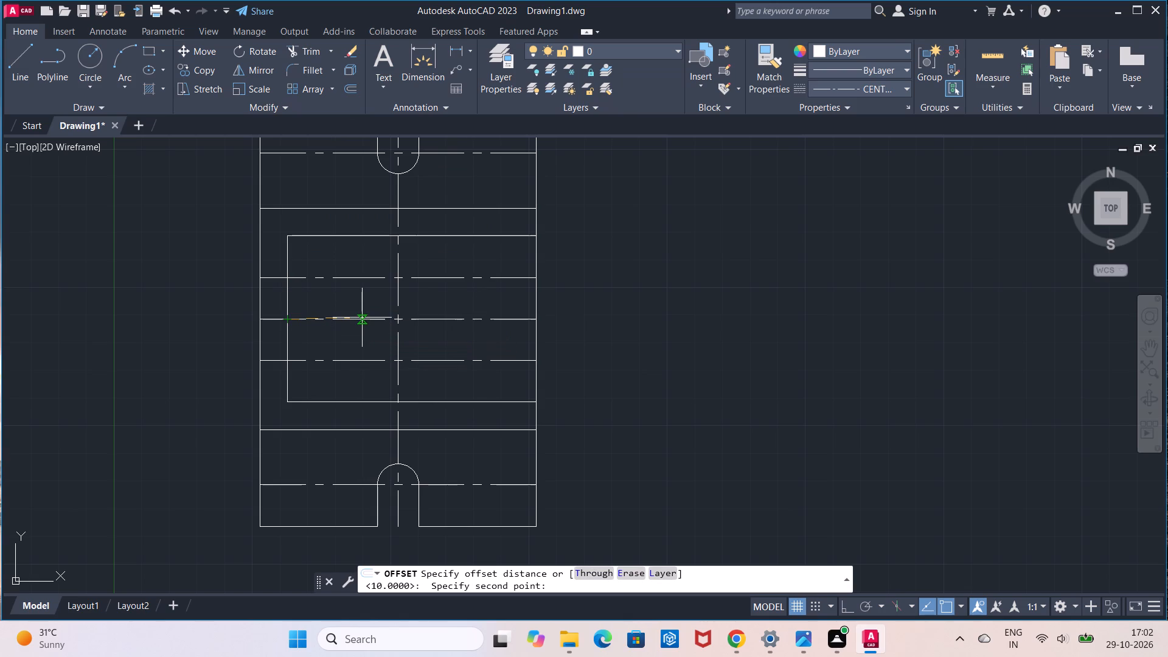
{"action": "key", "text": "2"}
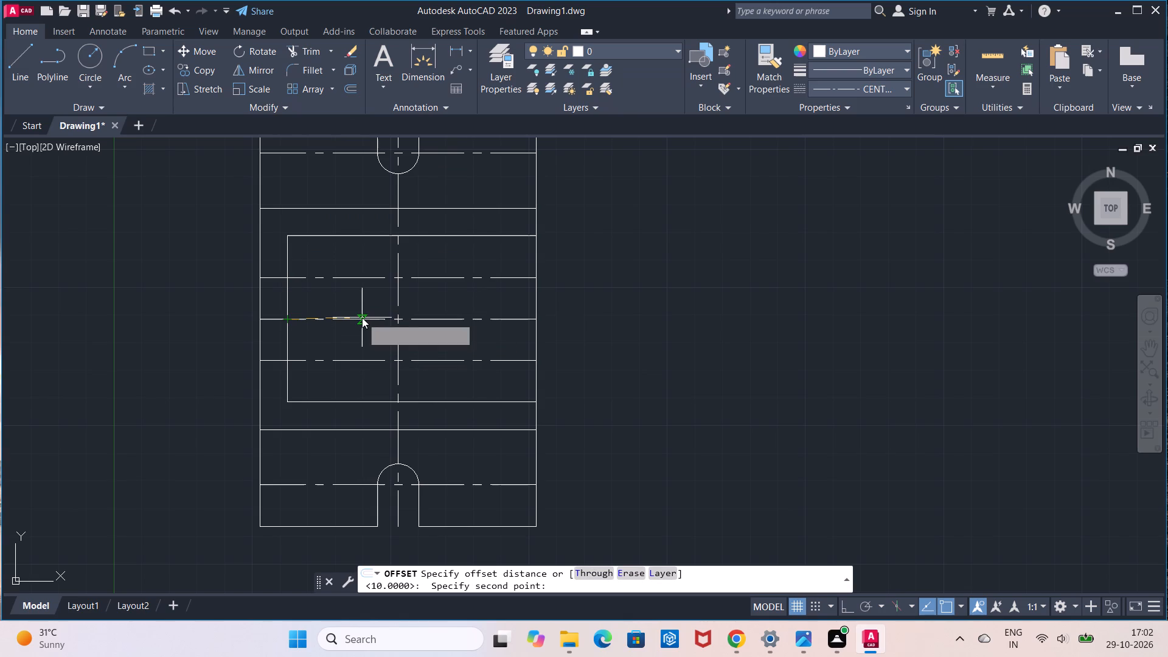
{"action": "key", "text": "0"}
{"action": "key", "text": "Return"}
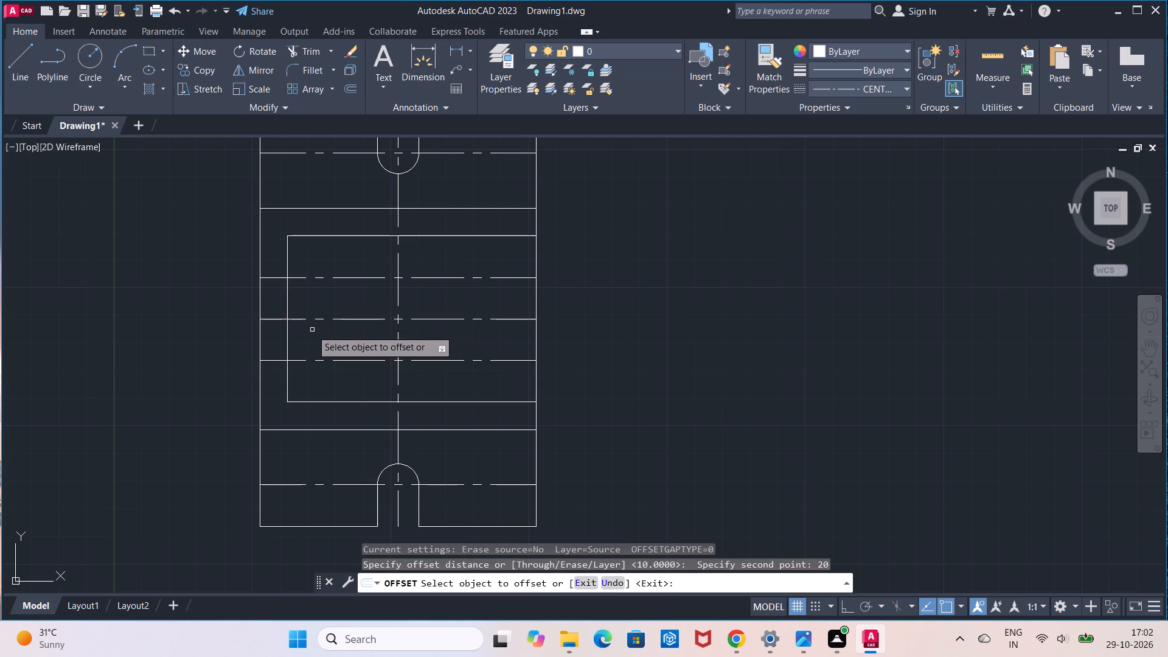
{"action": "left_click", "coordinate": [288, 331]}
{"action": "left_click", "coordinate": [310, 328]}
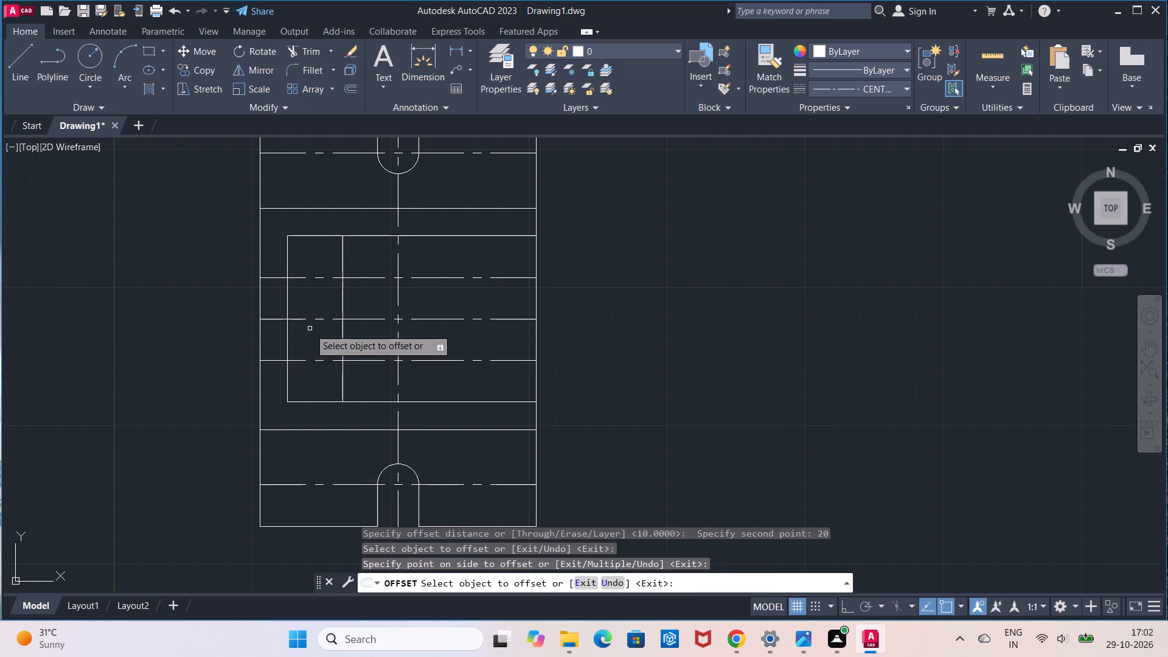
{"action": "key", "text": "Escape"}
Trim the center lines directly above and below the plate's middle one where they cross between the two inner vertical lines.
{"action": "scroll", "coordinate": [310, 328], "scroll_direction": "down", "scroll_amount": 1}
{"action": "scroll", "coordinate": [310, 328], "scroll_direction": "up", "scroll_amount": 1}
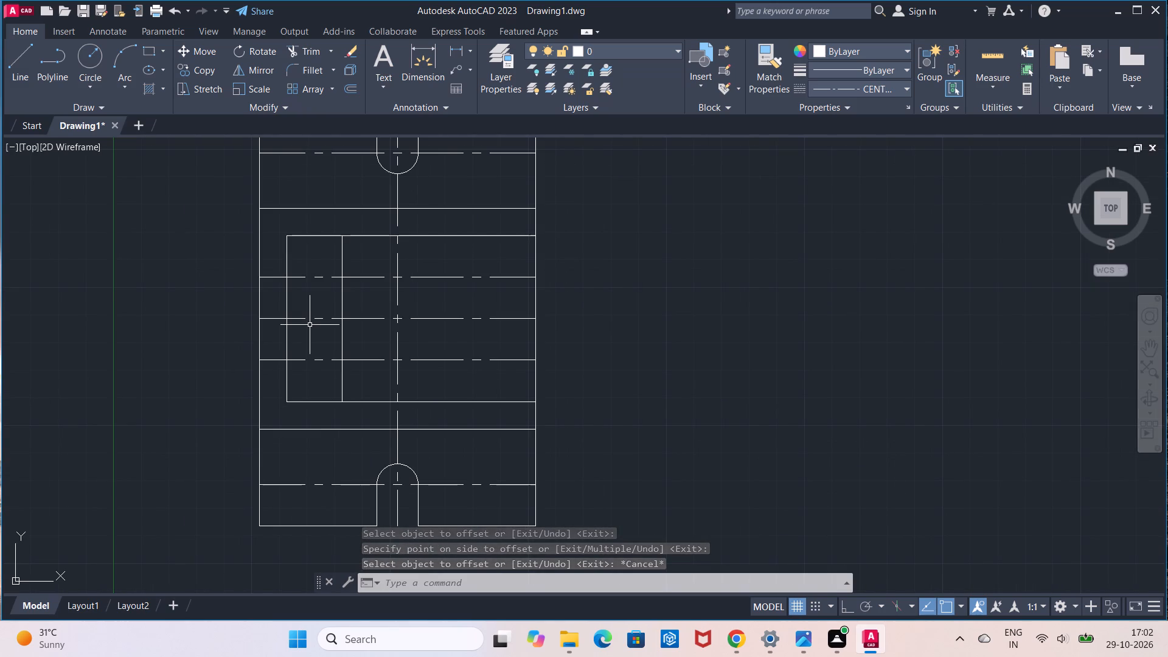
{"action": "left_click", "coordinate": [312, 50]}
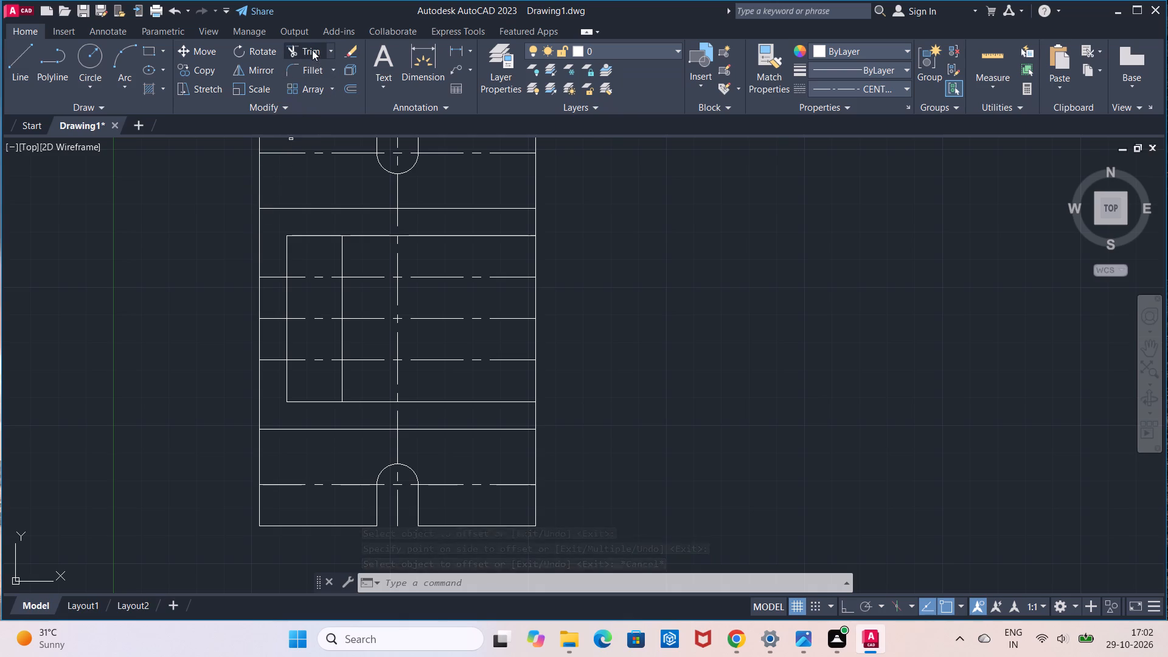
{"action": "left_click", "coordinate": [303, 279]}
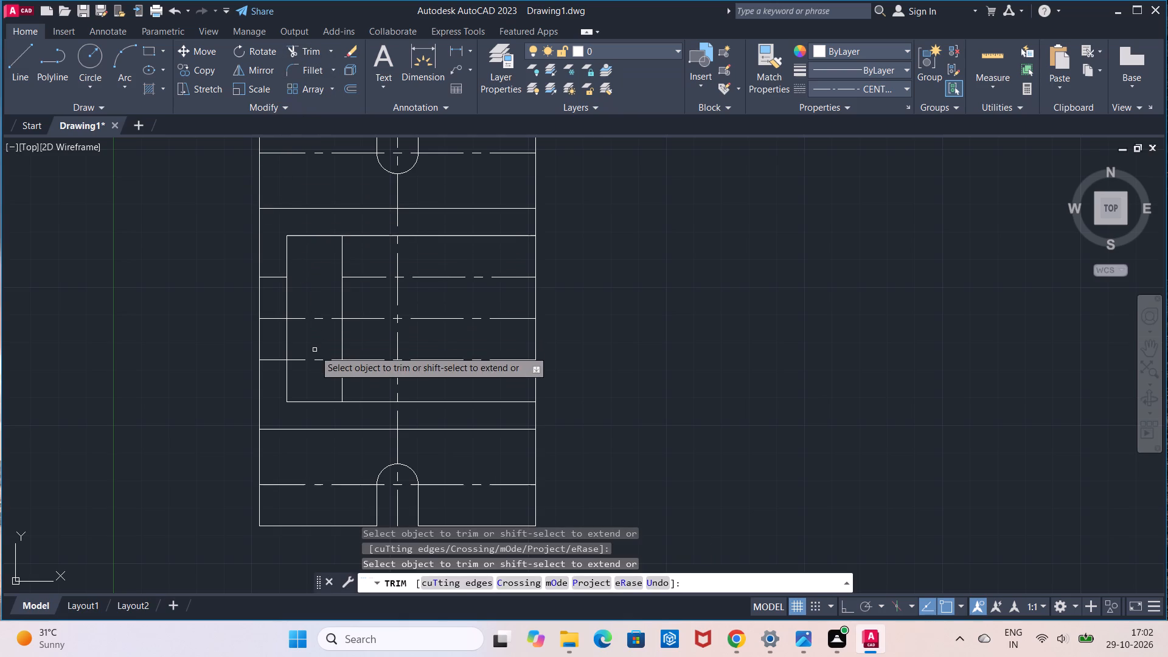
{"action": "left_click", "coordinate": [315, 363]}
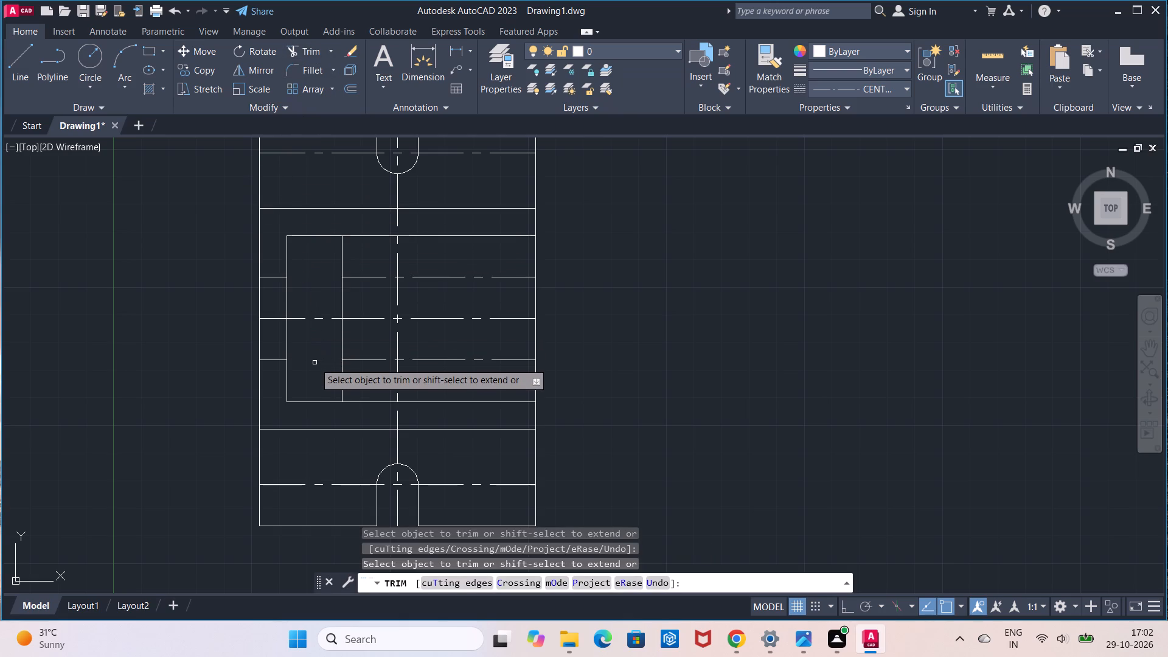
{"action": "scroll", "coordinate": [315, 363], "scroll_direction": "down", "scroll_amount": 1}
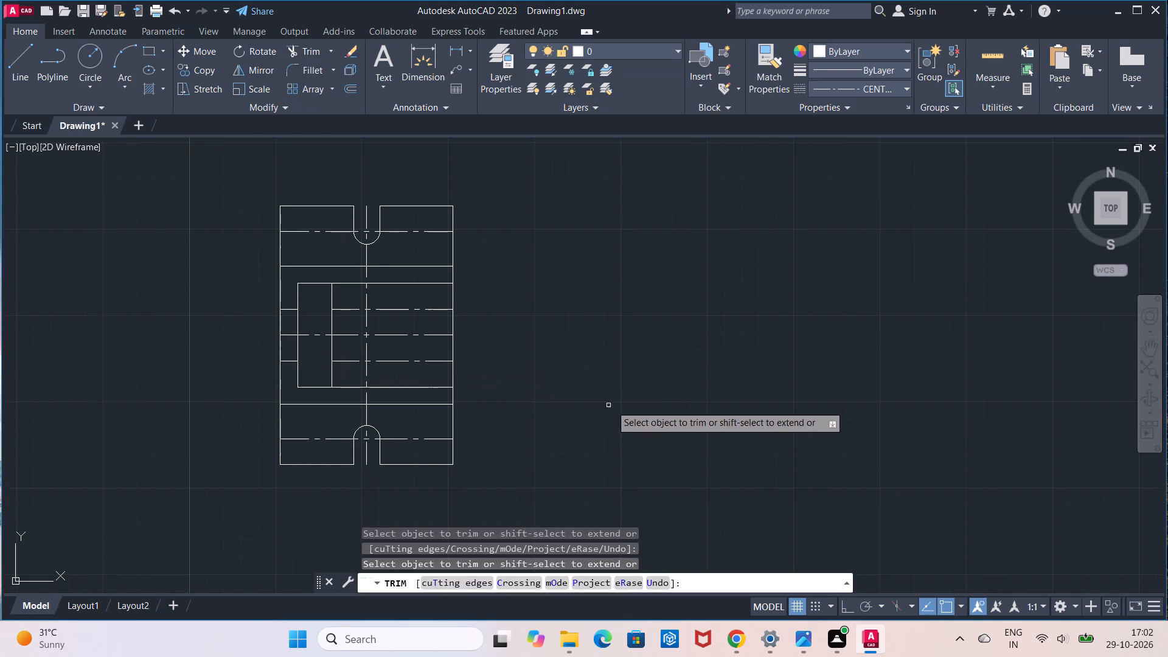
{"action": "scroll", "coordinate": [613, 406], "scroll_direction": "down", "scroll_amount": 1}
{"action": "middle_click_drag", "start_coordinate": [613, 406], "coordinate": [562, 211]}
{"action": "key", "text": "Escape"}
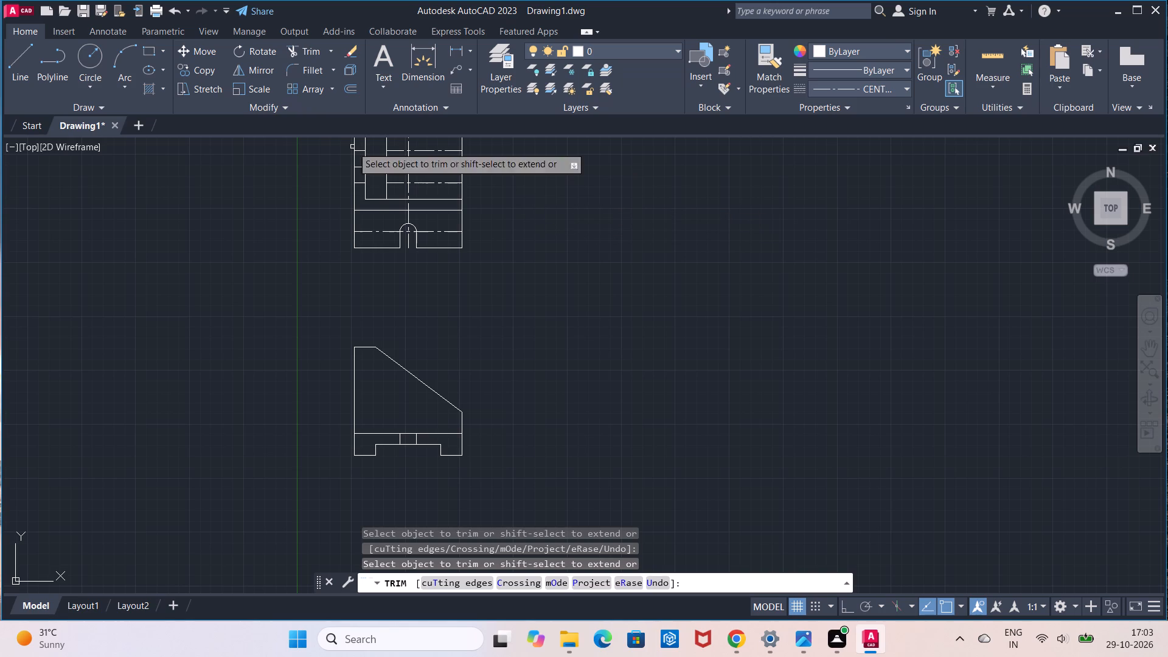
Turn on Ortho mode.
{"action": "left_click", "coordinate": [34, 63]}
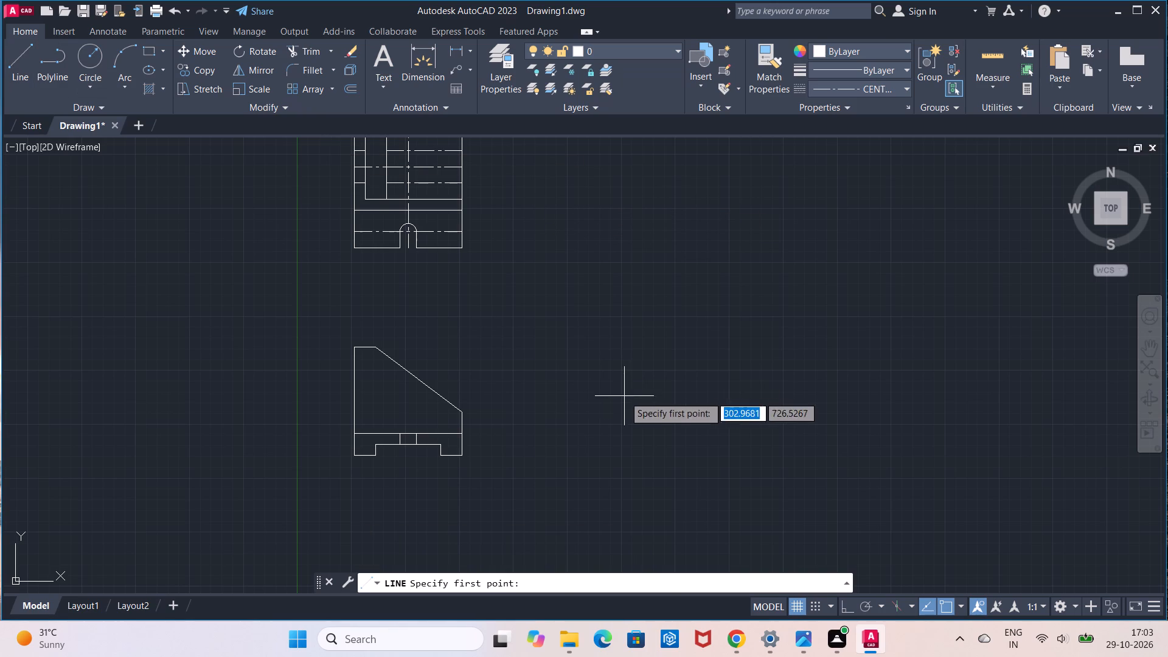
{"action": "left_click", "coordinate": [840, 602]}
{"action": "left_click", "coordinate": [595, 324]}
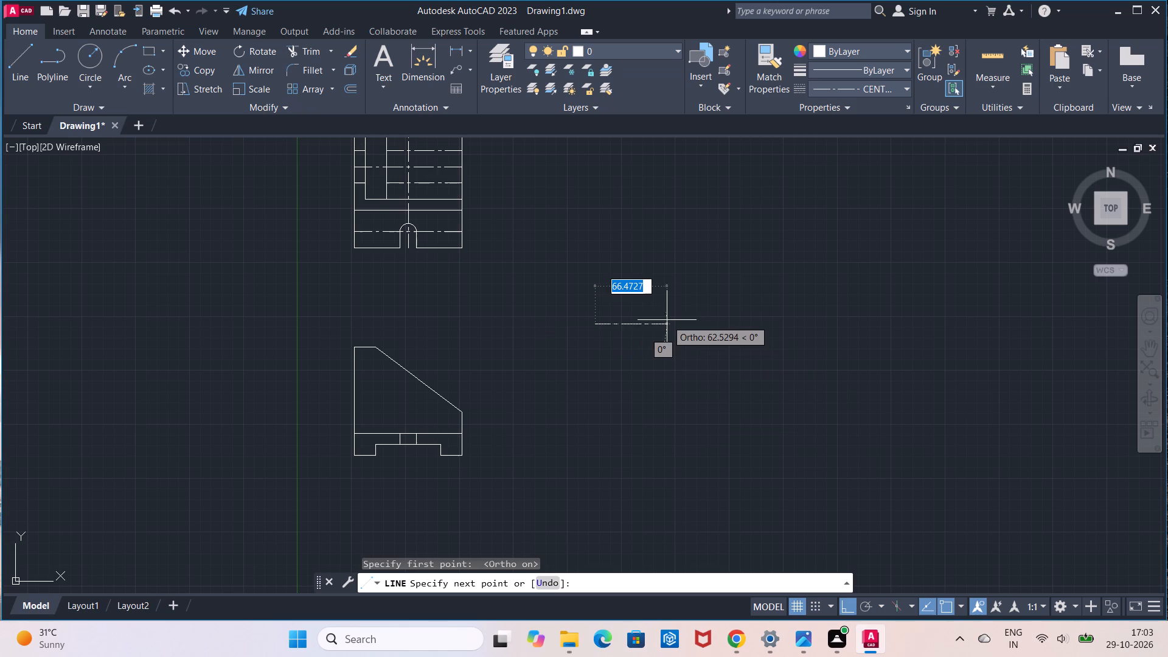
{"action": "key", "text": "Escape"}
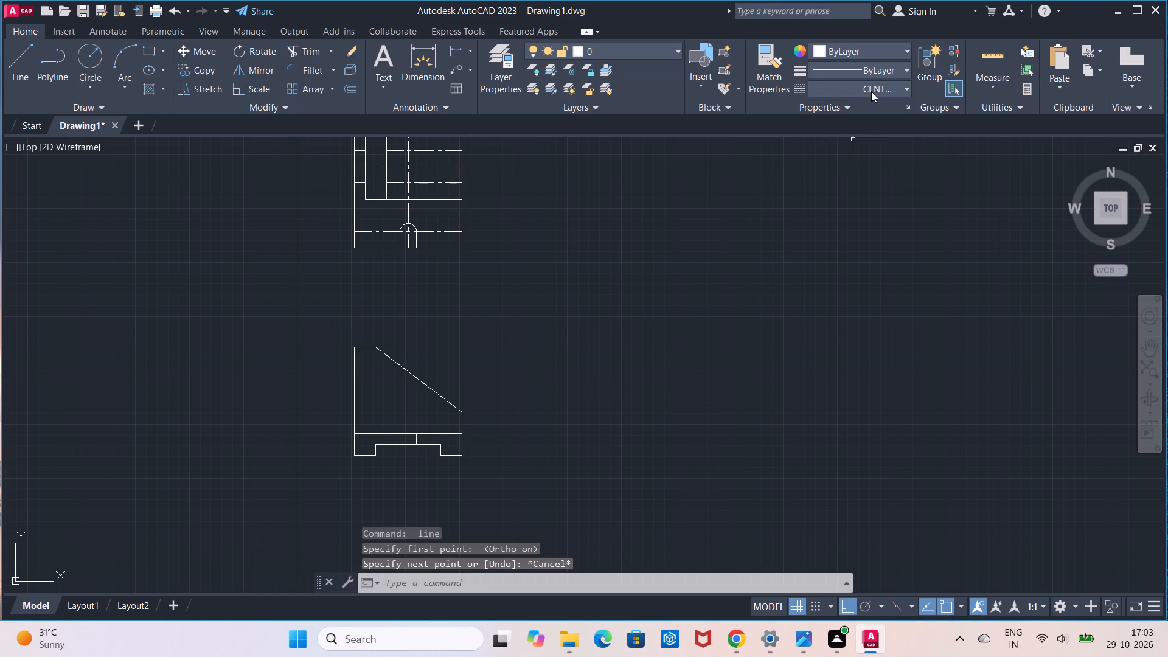
Set the linetype to ByLayer and draw a 150 long horizontal line in the empty space right of the existing views.
{"action": "left_click", "coordinate": [871, 91]}
{"action": "left_click", "coordinate": [867, 114]}
{"action": "left_click", "coordinate": [22, 57]}
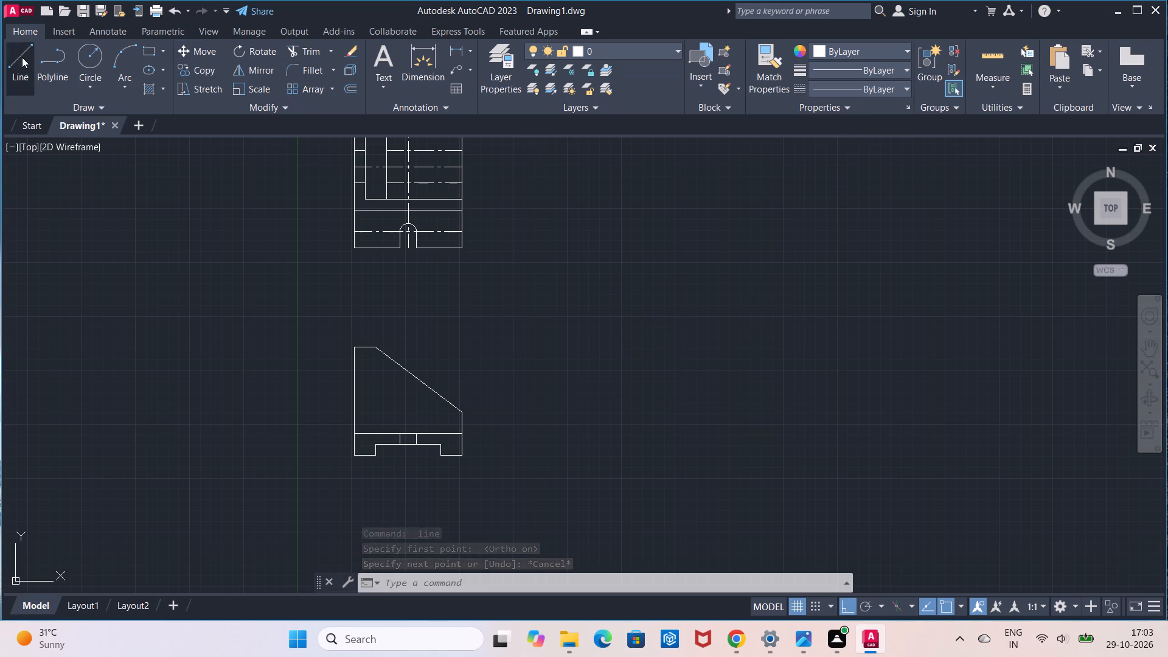
{"action": "left_click", "coordinate": [534, 315]}
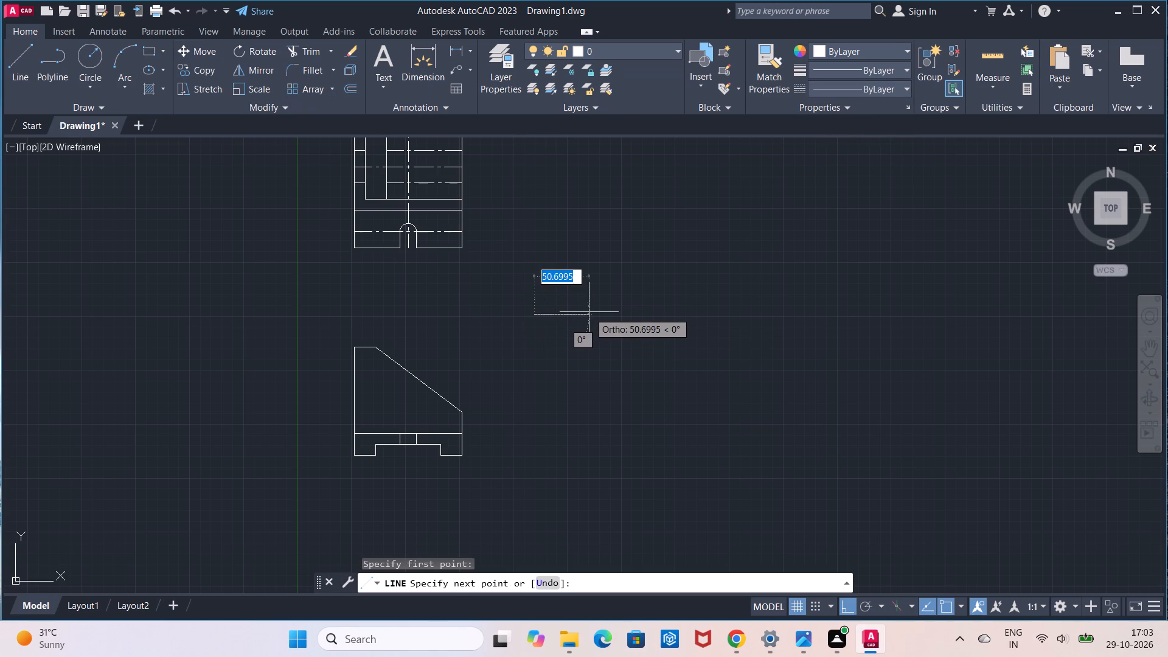
{"action": "type", "text": "15"}
{"action": "key", "text": "0"}
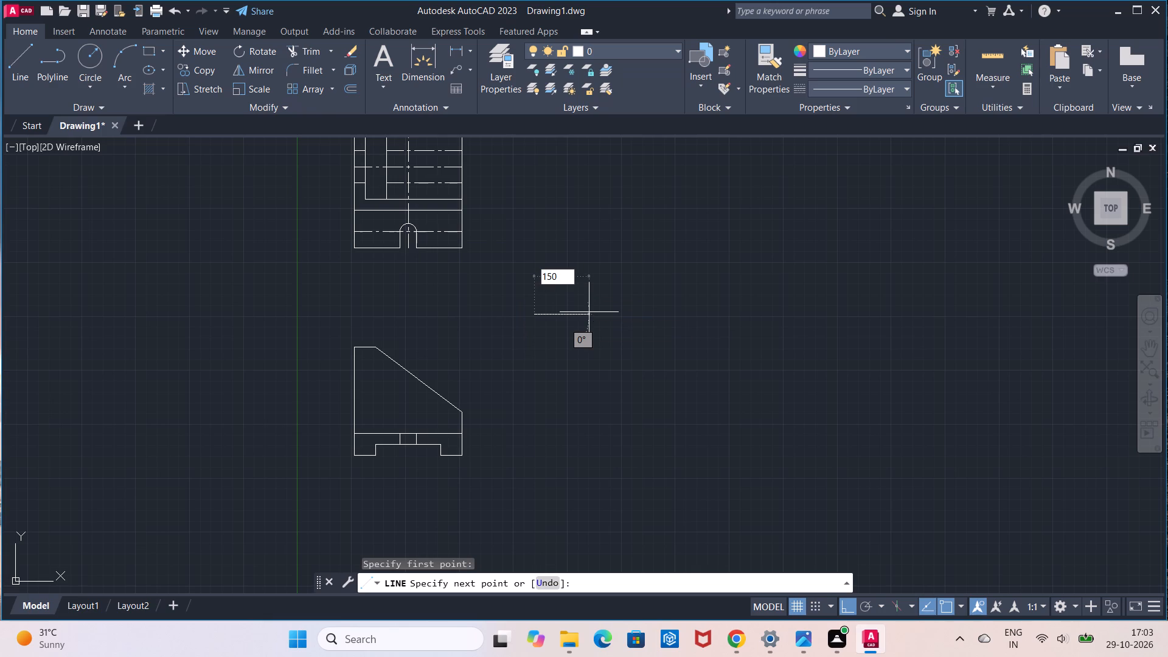
{"action": "key", "text": "Return"}
{"action": "key", "text": "Escape"}
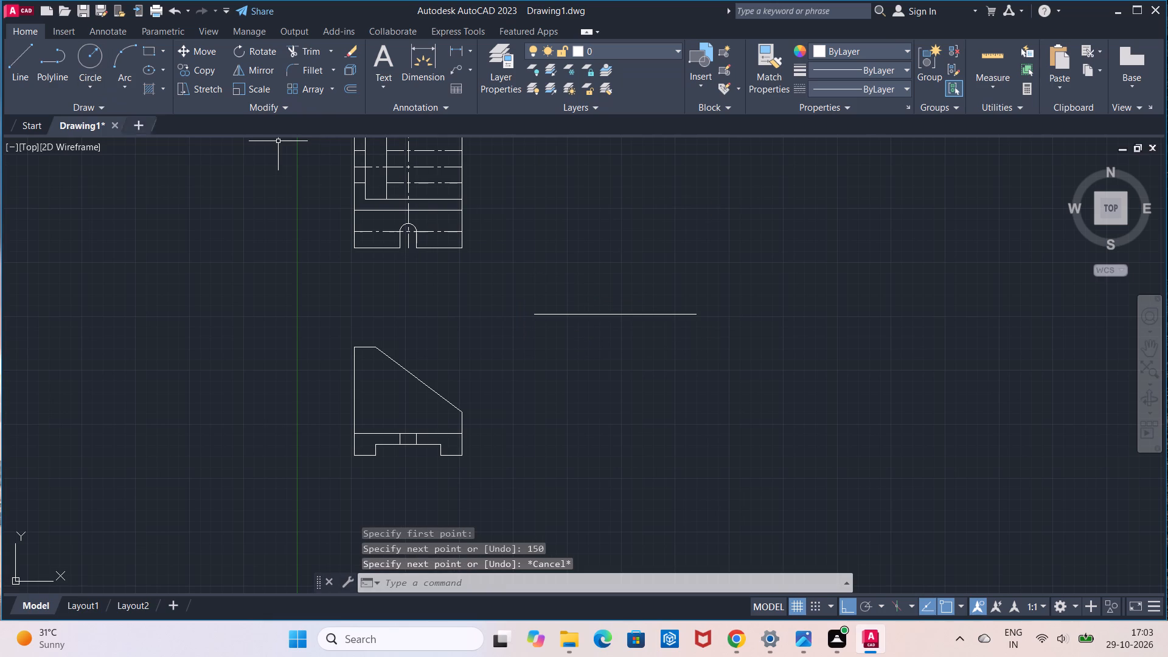
Draw a 20 long vertical line upward from each end of the 150 base line.
{"action": "left_click", "coordinate": [11, 49]}
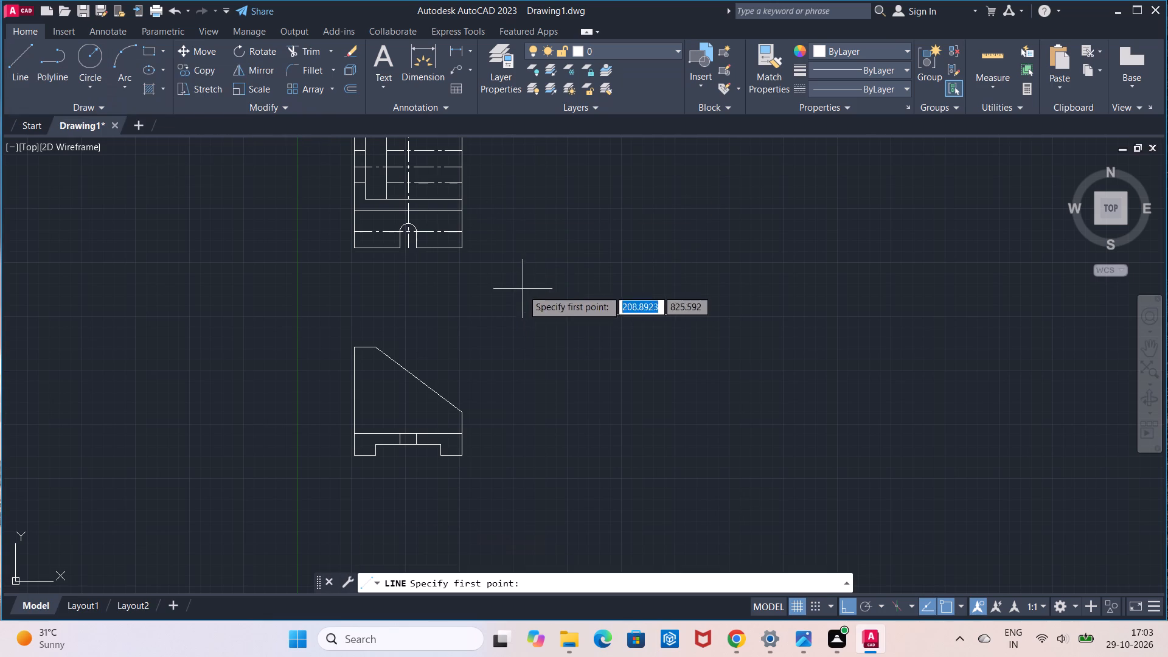
{"action": "left_click", "coordinate": [538, 313]}
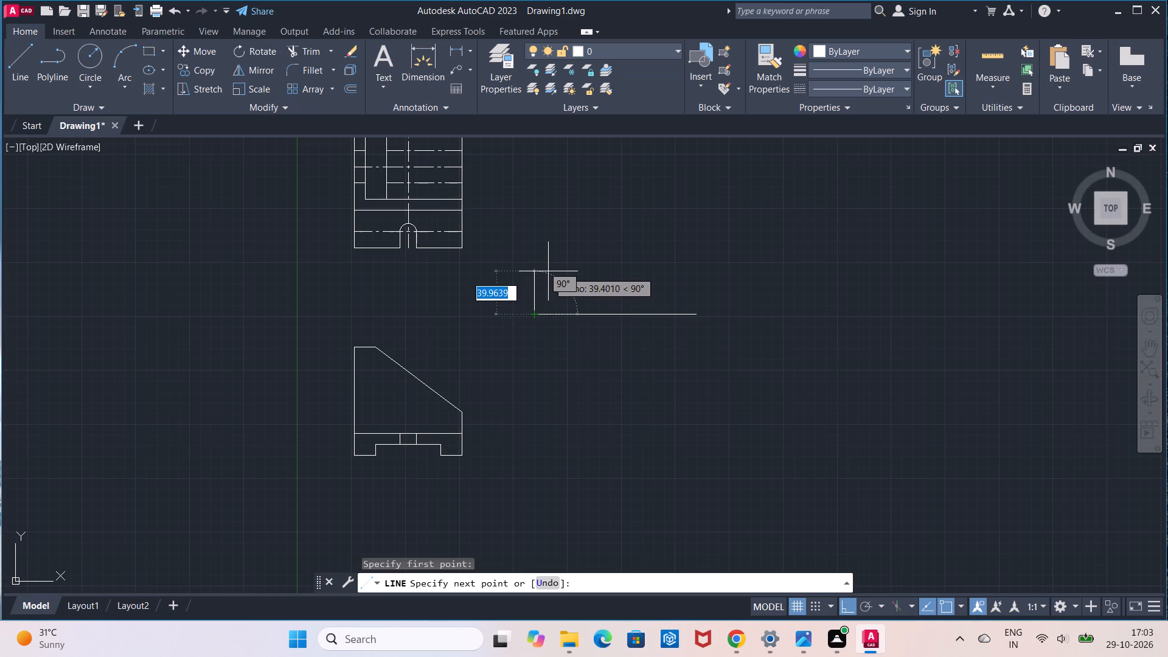
{"action": "type", "text": "20"}
{"action": "key", "text": "Return"}
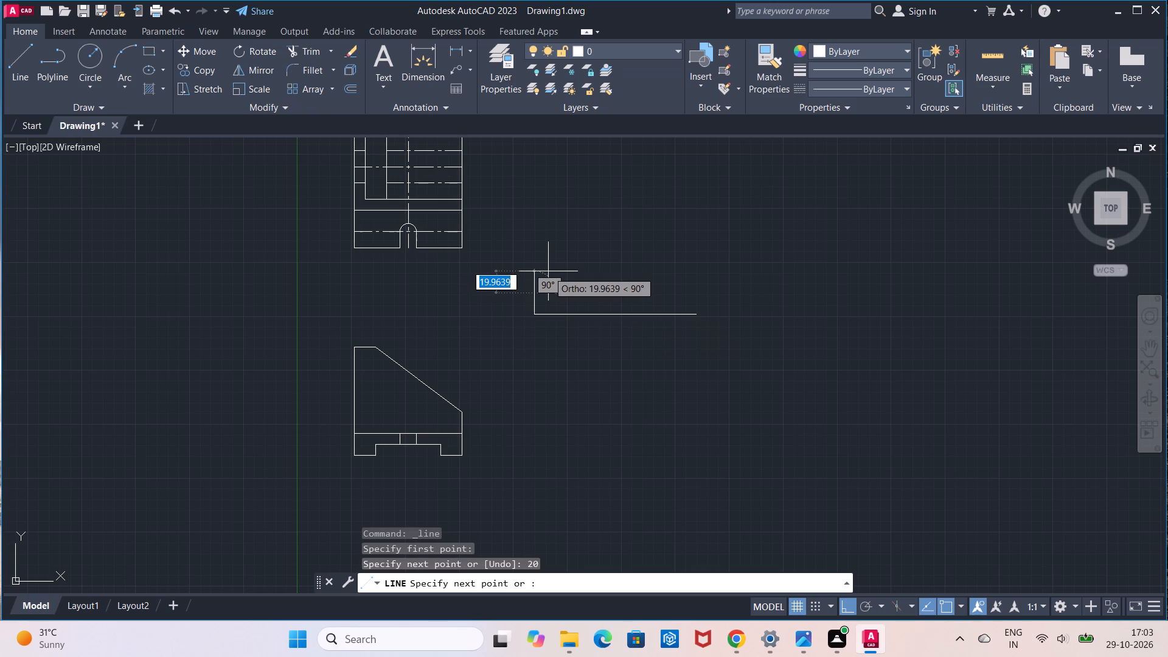
{"action": "key", "text": "Escape"}
{"action": "left_click", "coordinate": [32, 59]}
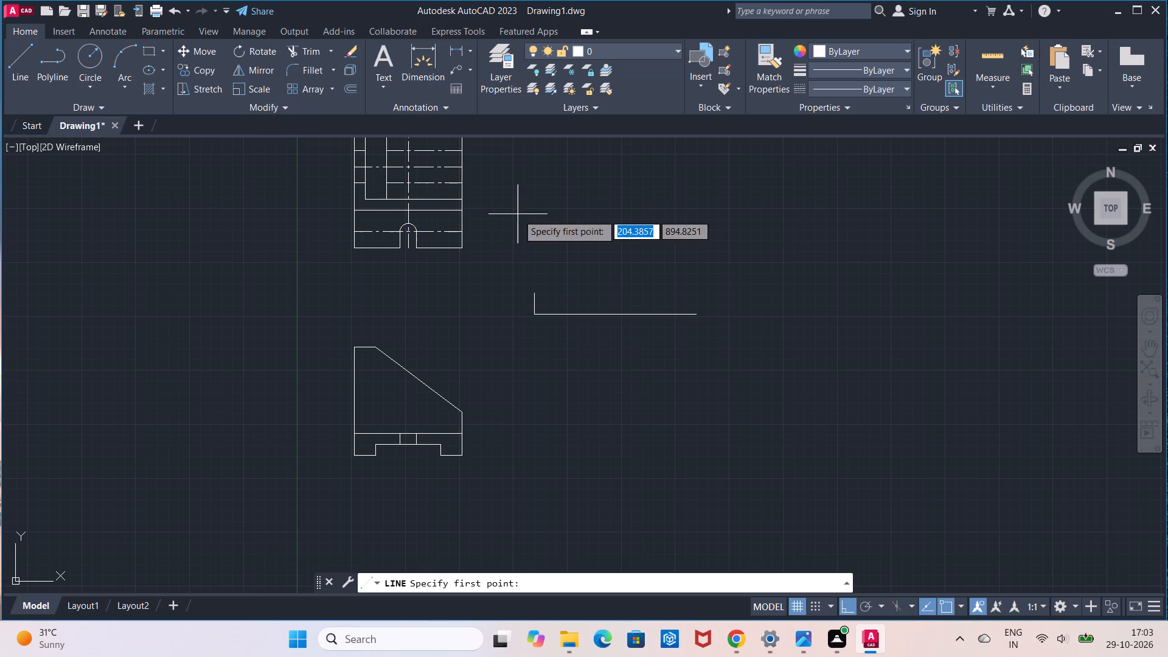
{"action": "left_click", "coordinate": [695, 310]}
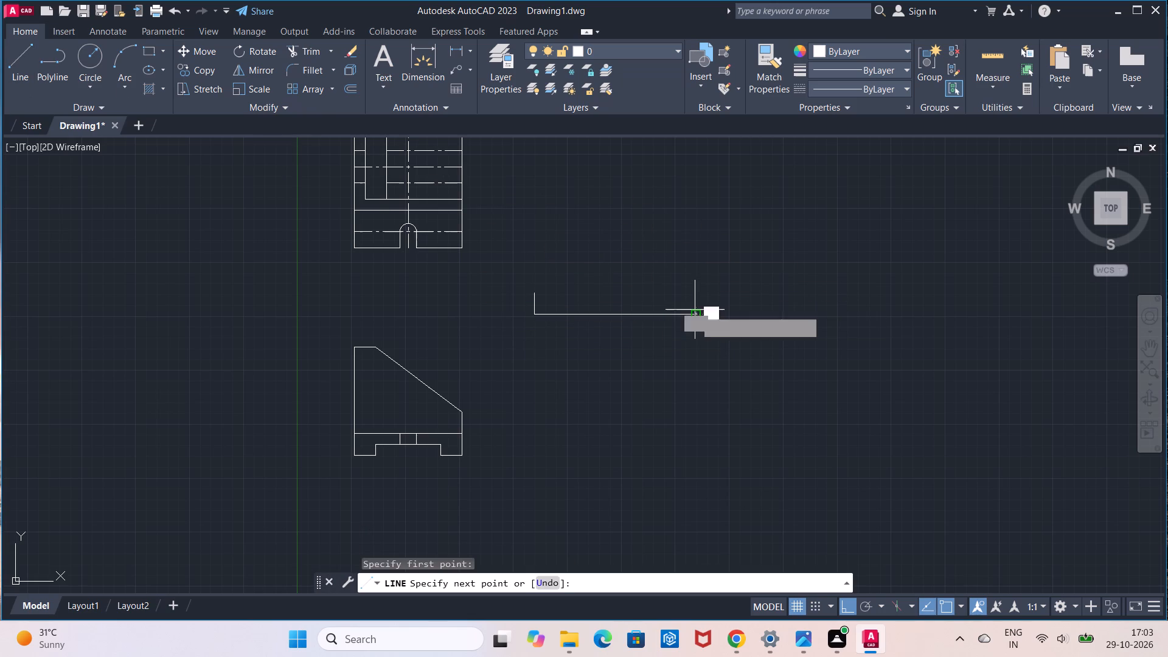
{"action": "type", "text": "20"}
{"action": "key", "text": "Return"}
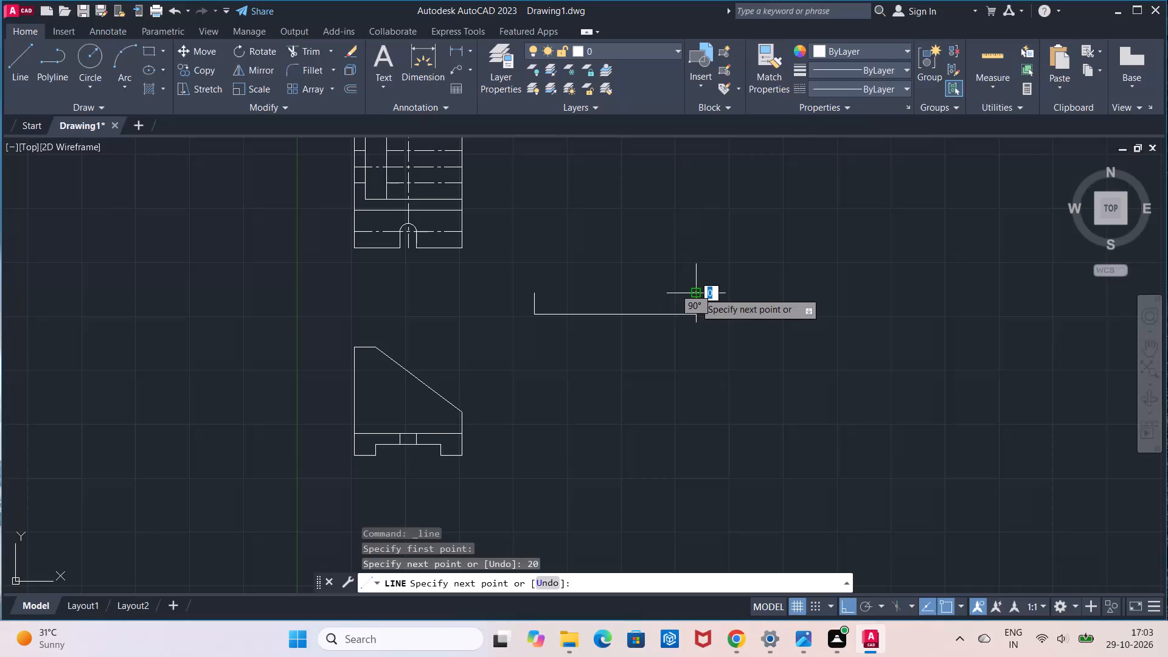
{"action": "key", "text": "Escape"}
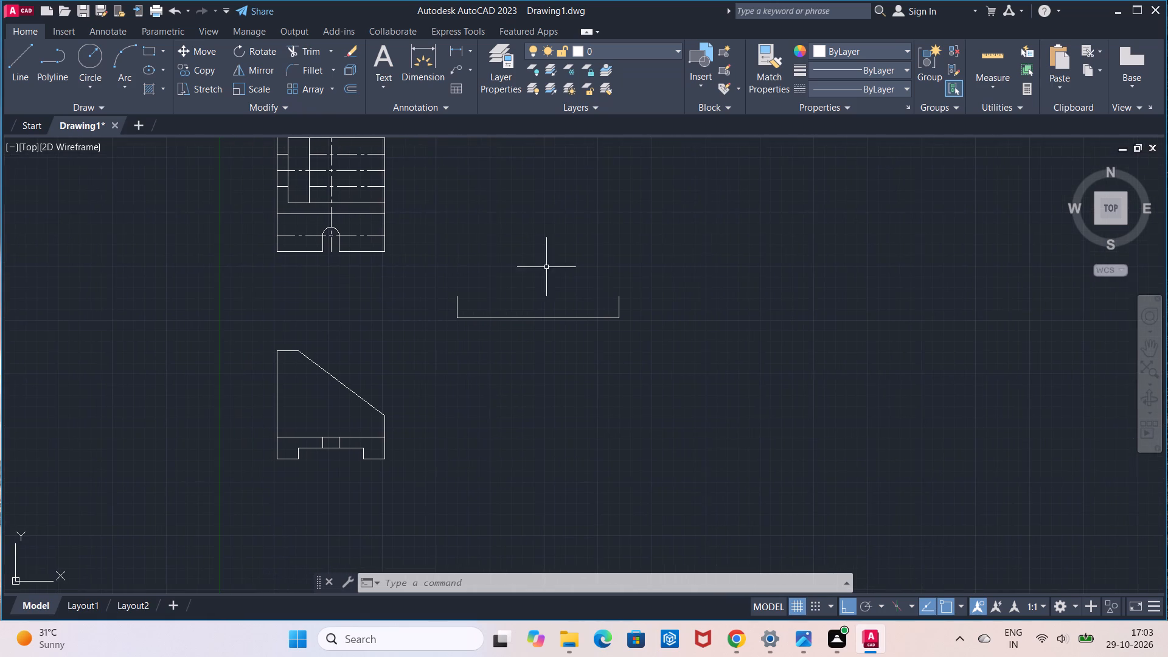
Draw a 35 long horizontal line inward from the top of each 20 long vertical line in the third view.
{"action": "left_click", "coordinate": [19, 55]}
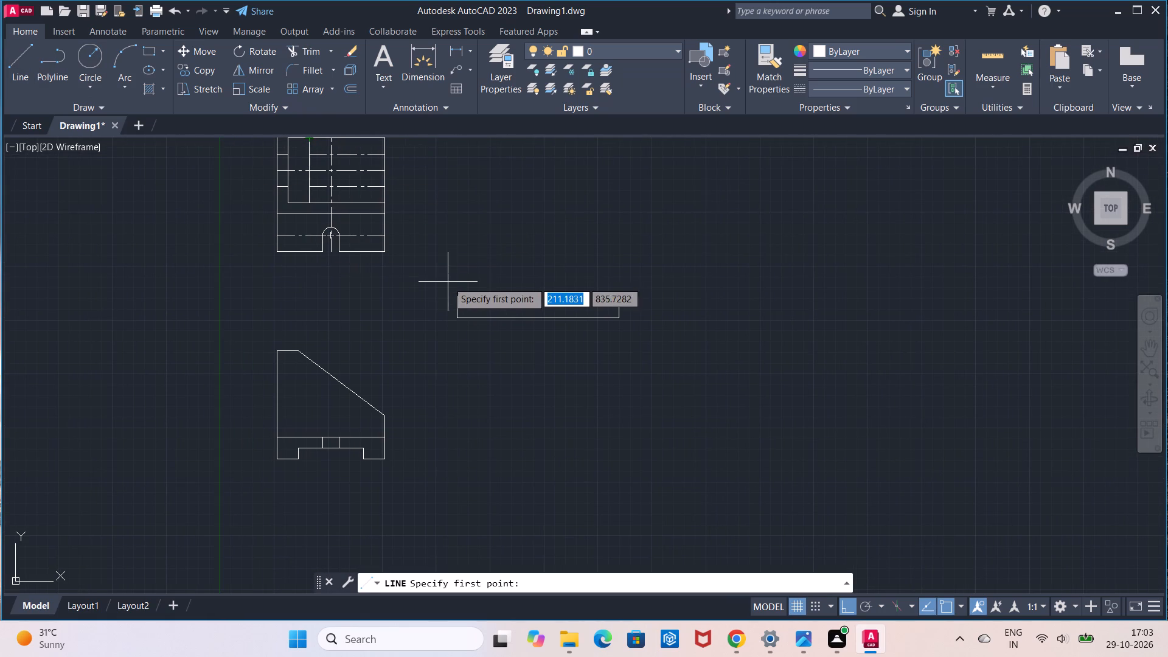
{"action": "left_click", "coordinate": [455, 291]}
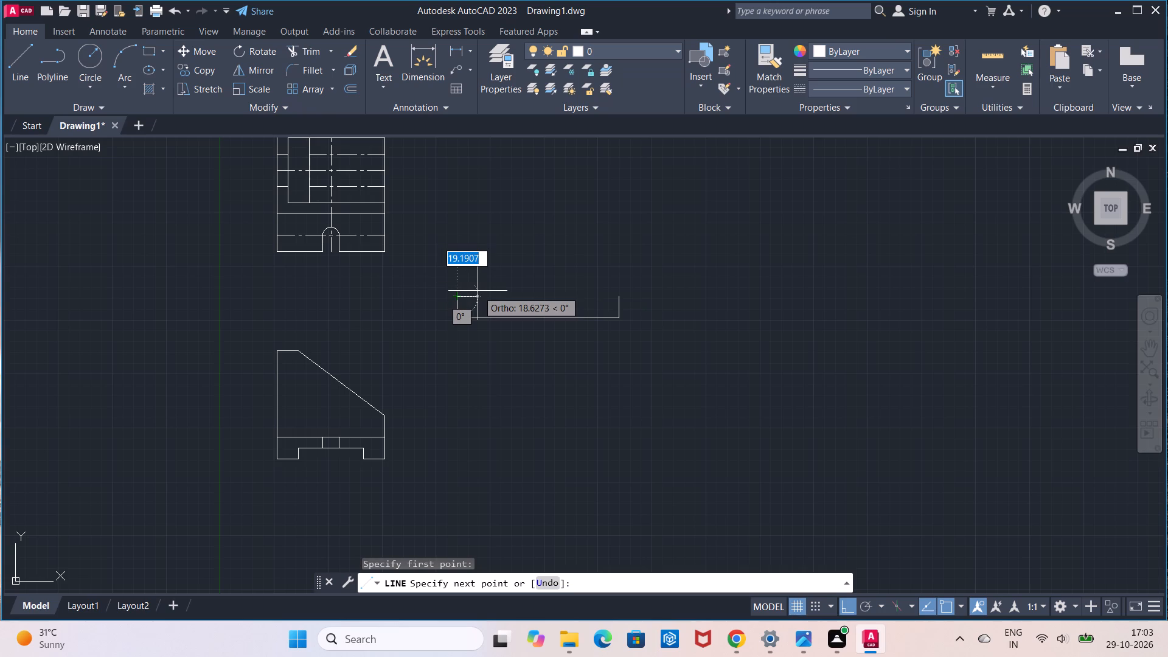
{"action": "type", "text": "35"}
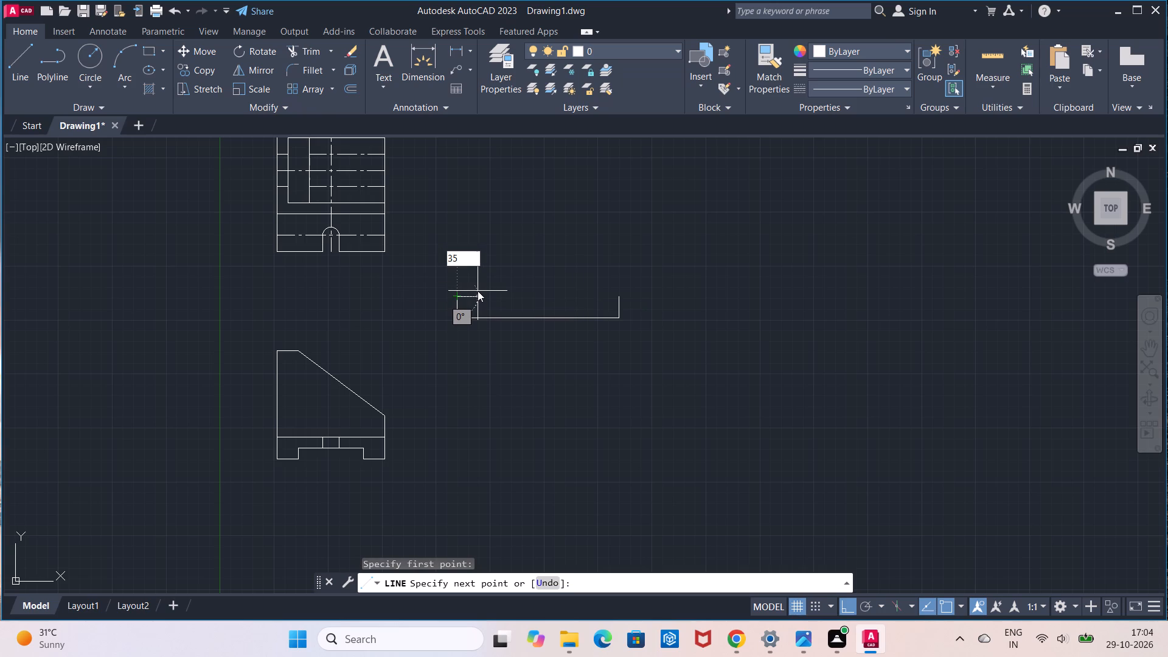
{"action": "key", "text": "Return"}
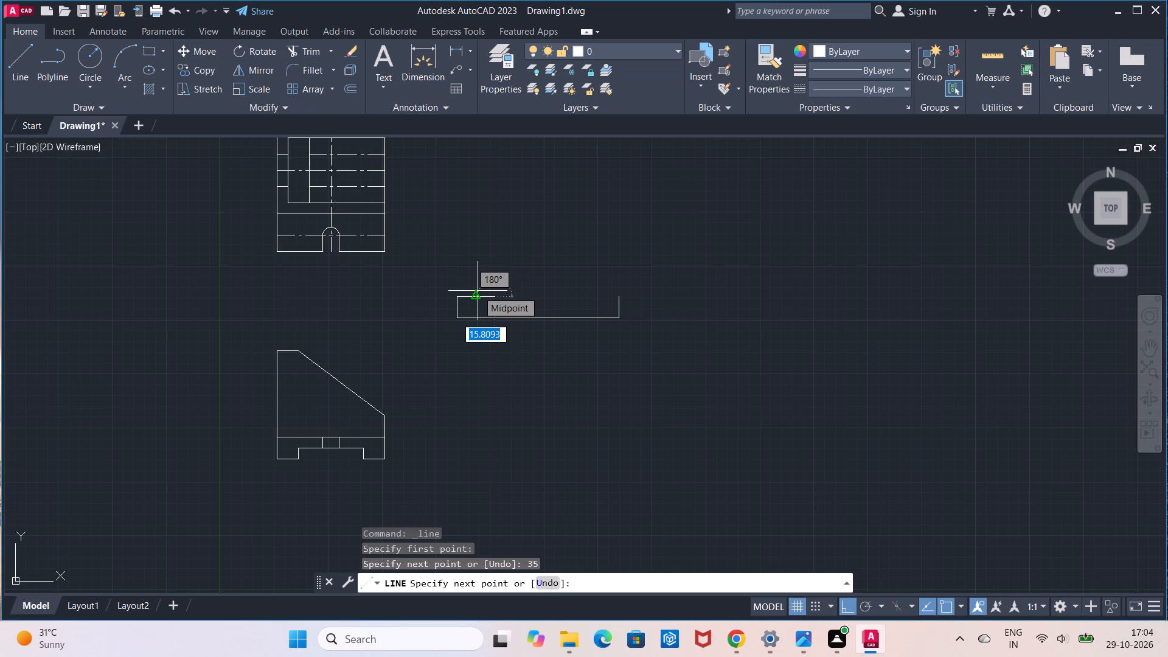
{"action": "key", "text": "Escape"}
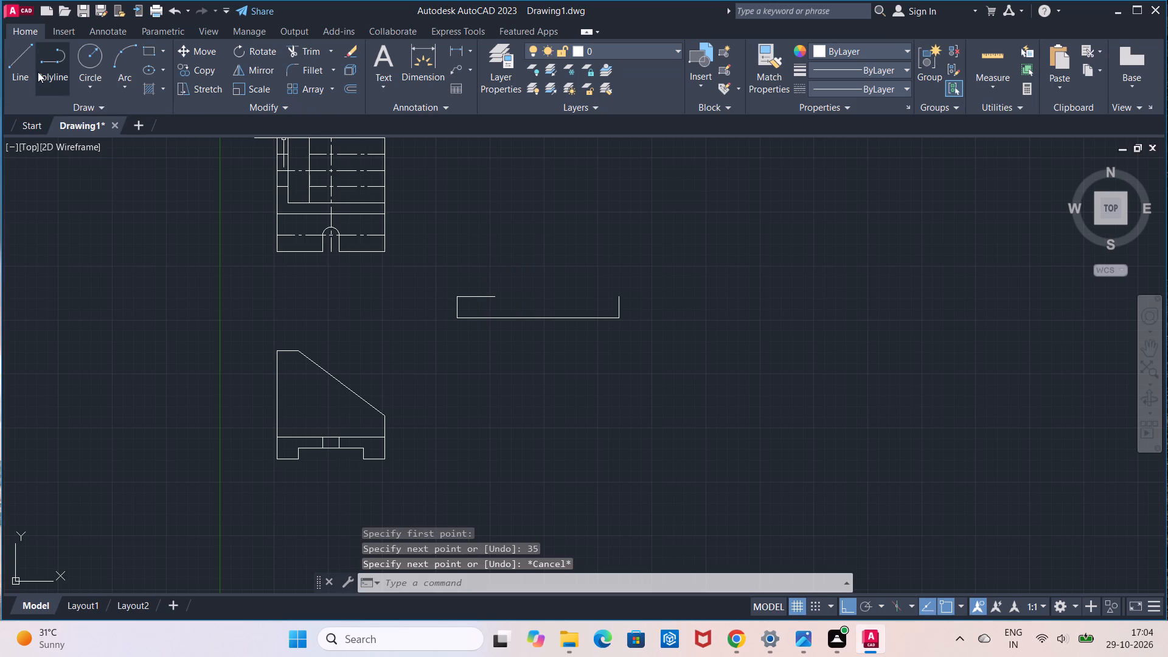
{"action": "left_click", "coordinate": [30, 71]}
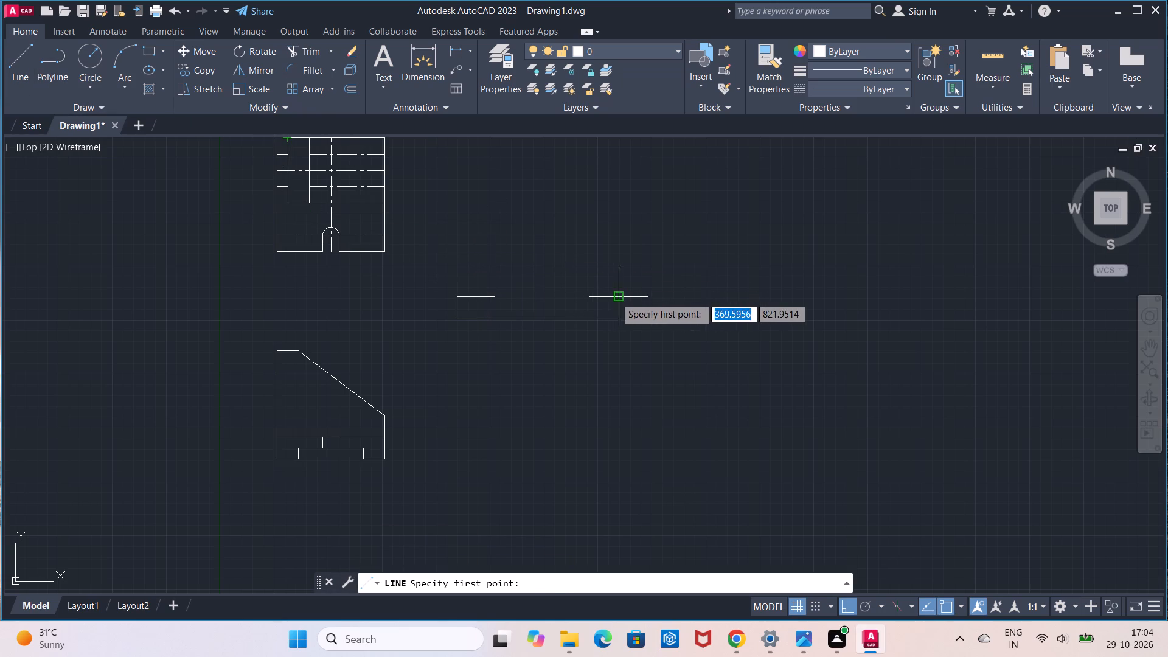
{"action": "left_click", "coordinate": [615, 297]}
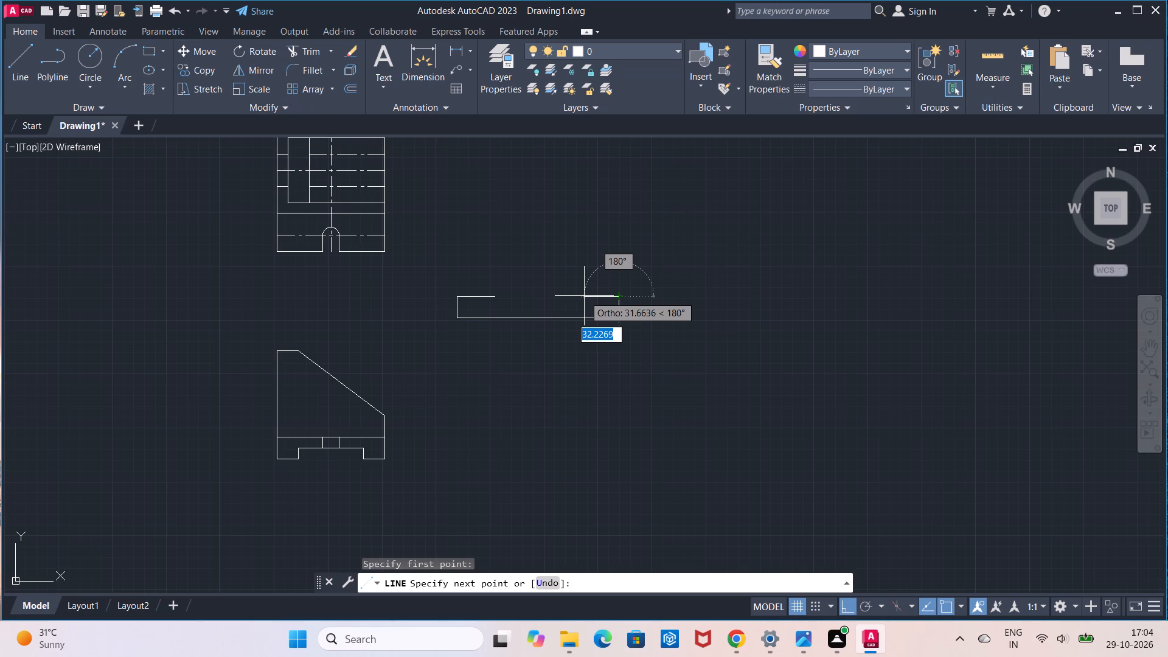
{"action": "type", "text": "35"}
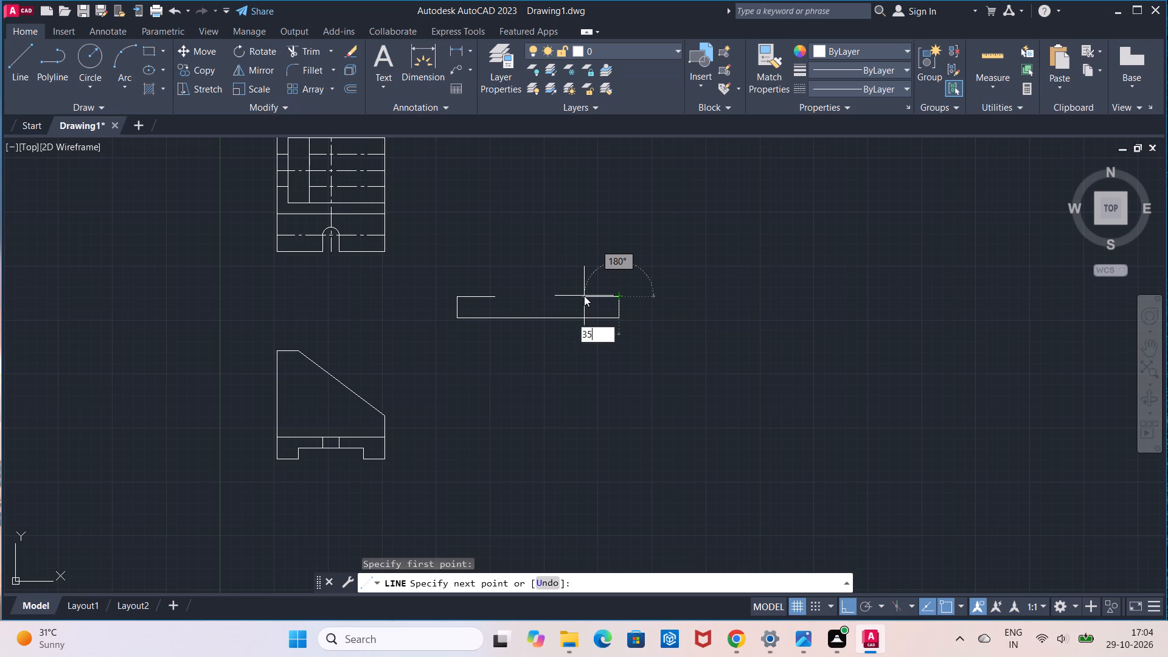
{"action": "key", "text": "Return"}
{"action": "key", "text": "Escape"}
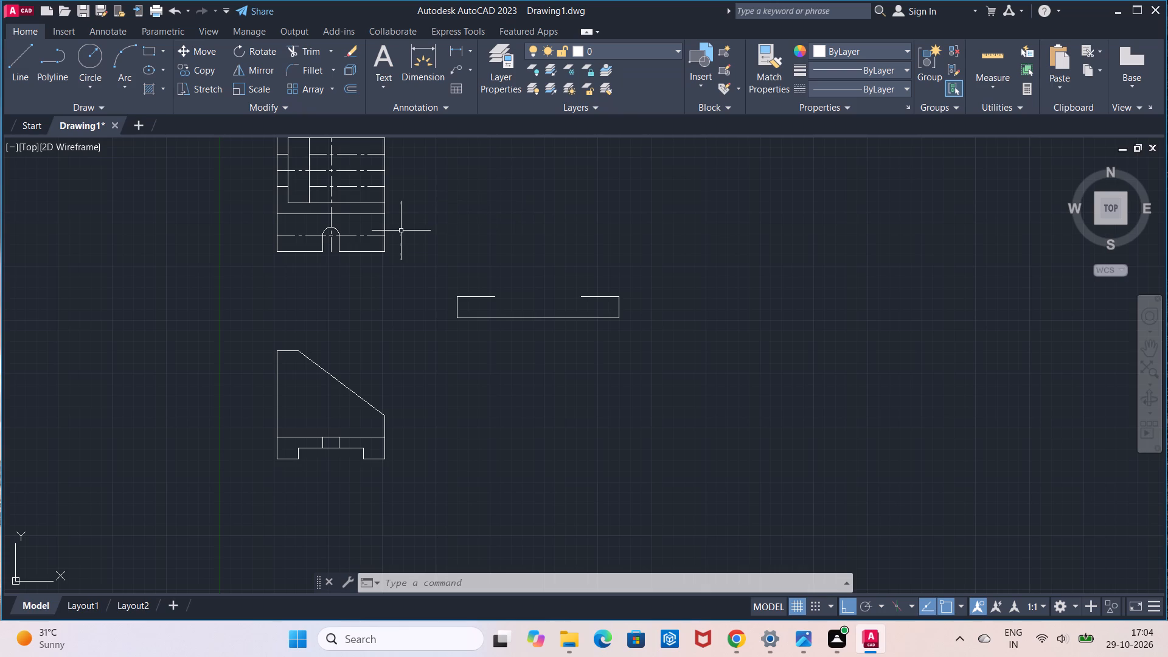
Offset the left vertical line of the plate's inner outline 10 inward, toward the second inner vertical line.
{"action": "middle_click_drag", "start_coordinate": [401, 231], "coordinate": [411, 307]}
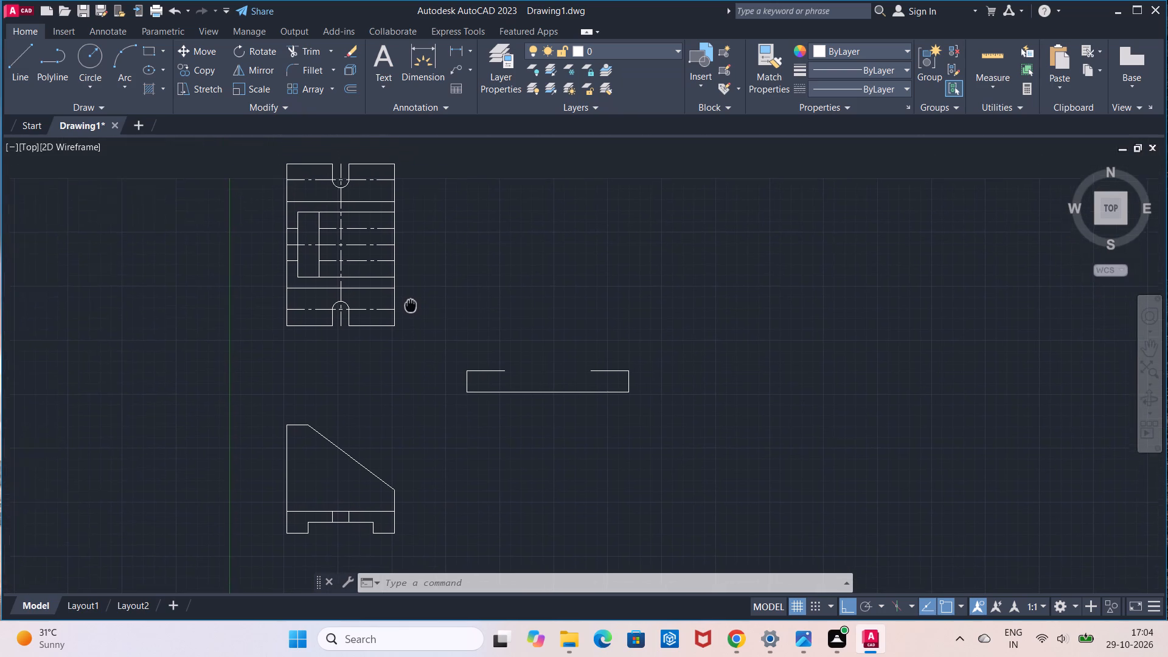
{"action": "middle_click_drag", "start_coordinate": [411, 307], "coordinate": [413, 318]}
{"action": "scroll", "coordinate": [413, 318], "scroll_direction": "up", "scroll_amount": 1}
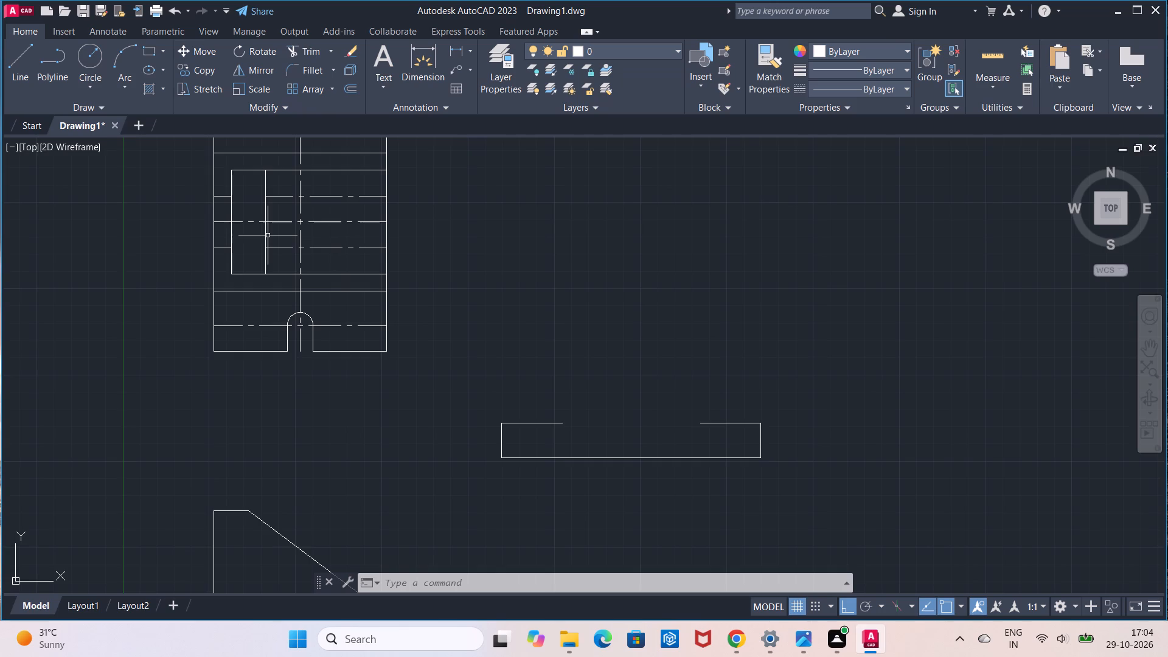
{"action": "middle_click_drag", "start_coordinate": [268, 235], "coordinate": [291, 314]}
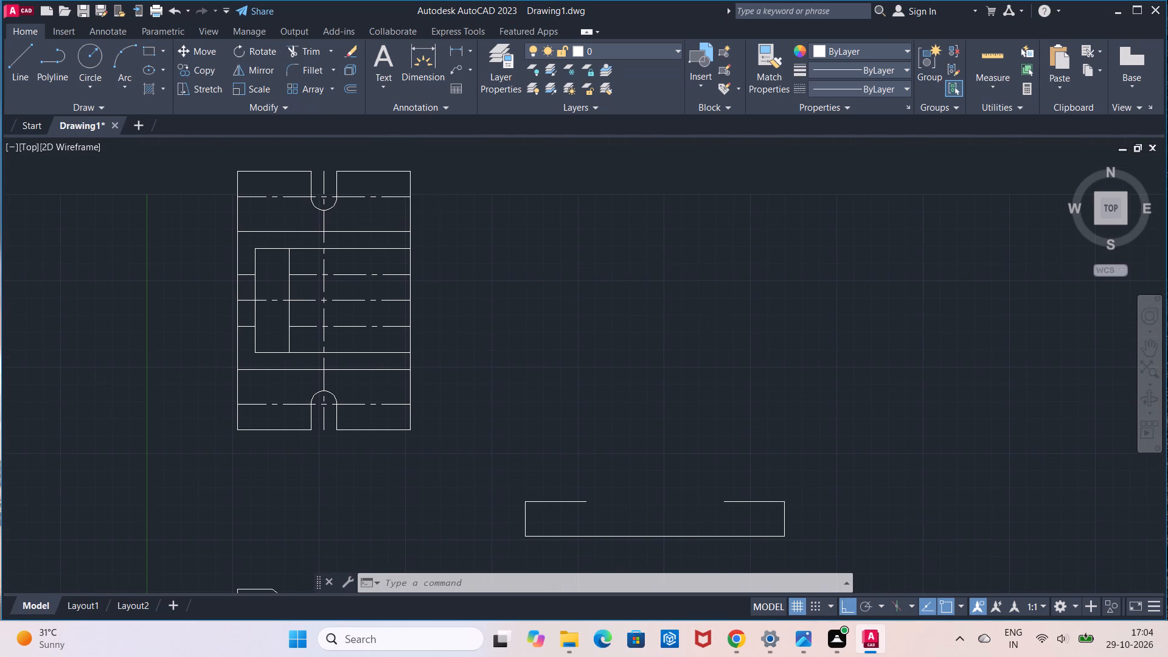
{"action": "scroll", "coordinate": [291, 314], "scroll_direction": "up", "scroll_amount": 1}
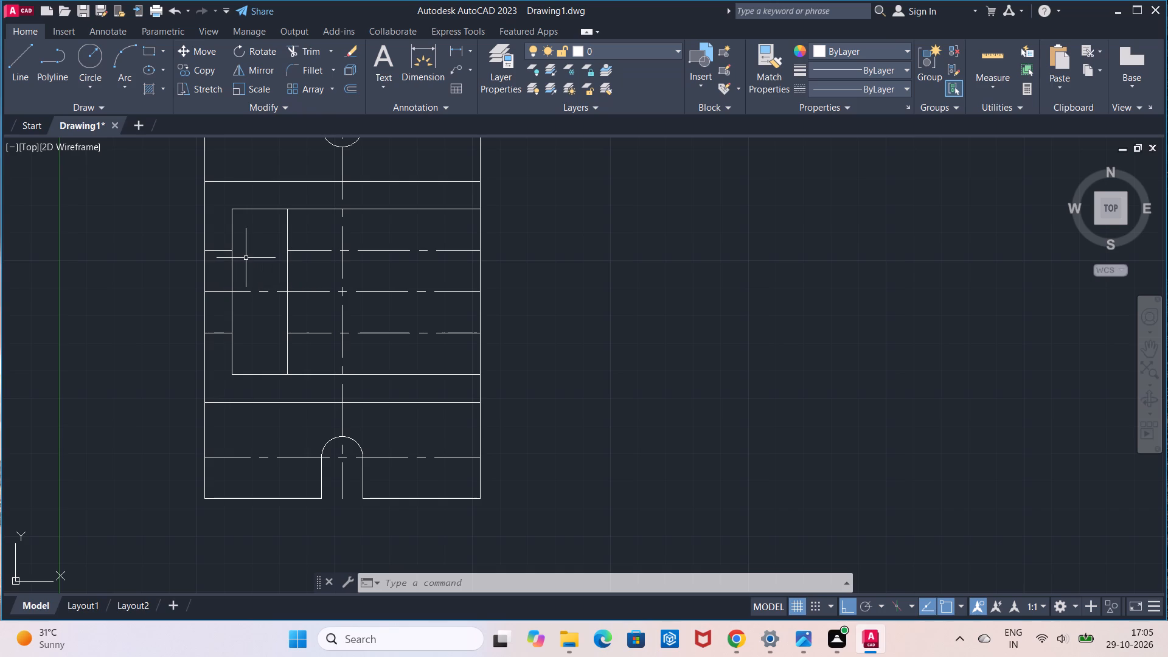
{"action": "scroll", "coordinate": [246, 258], "scroll_direction": "up", "scroll_amount": 1}
{"action": "scroll", "coordinate": [246, 258], "scroll_direction": "down", "scroll_amount": 1}
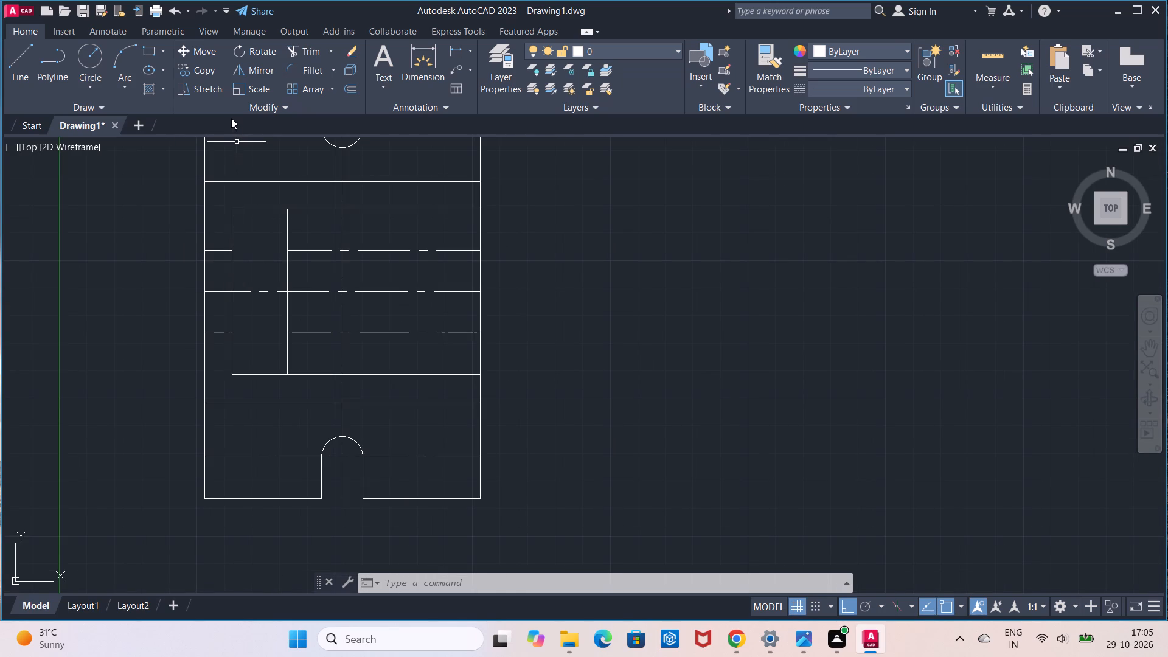
{"action": "left_click", "coordinate": [350, 88]}
{"action": "left_click", "coordinate": [234, 289]}
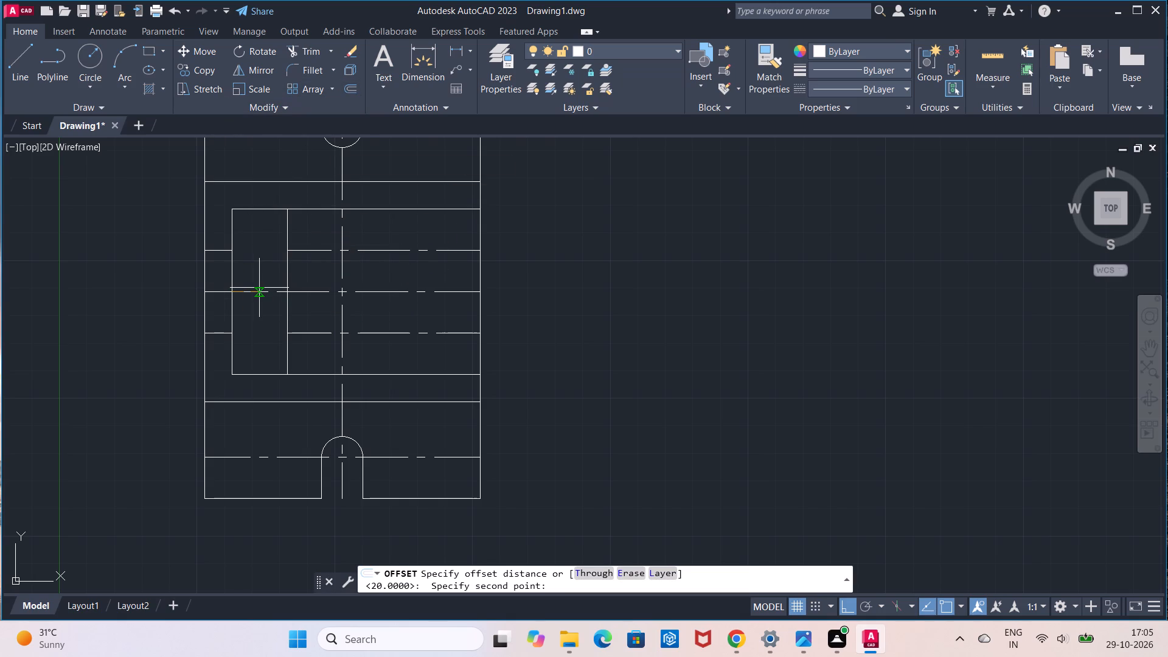
{"action": "key", "text": "1"}
{"action": "key", "text": "0"}
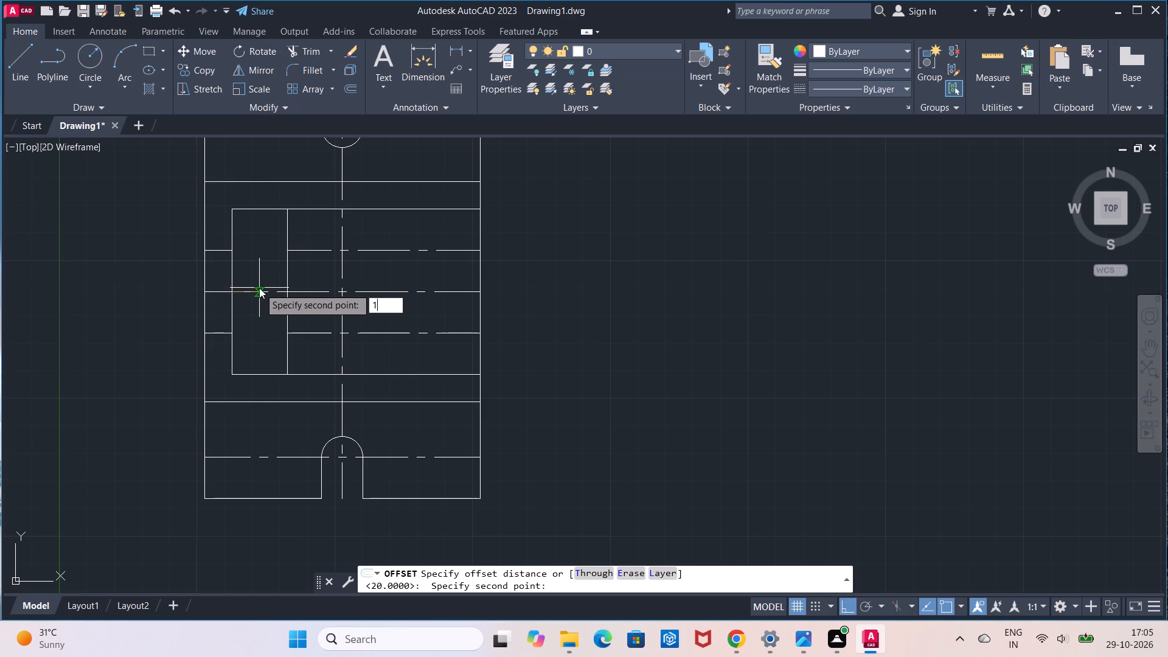
{"action": "key", "text": "Return"}
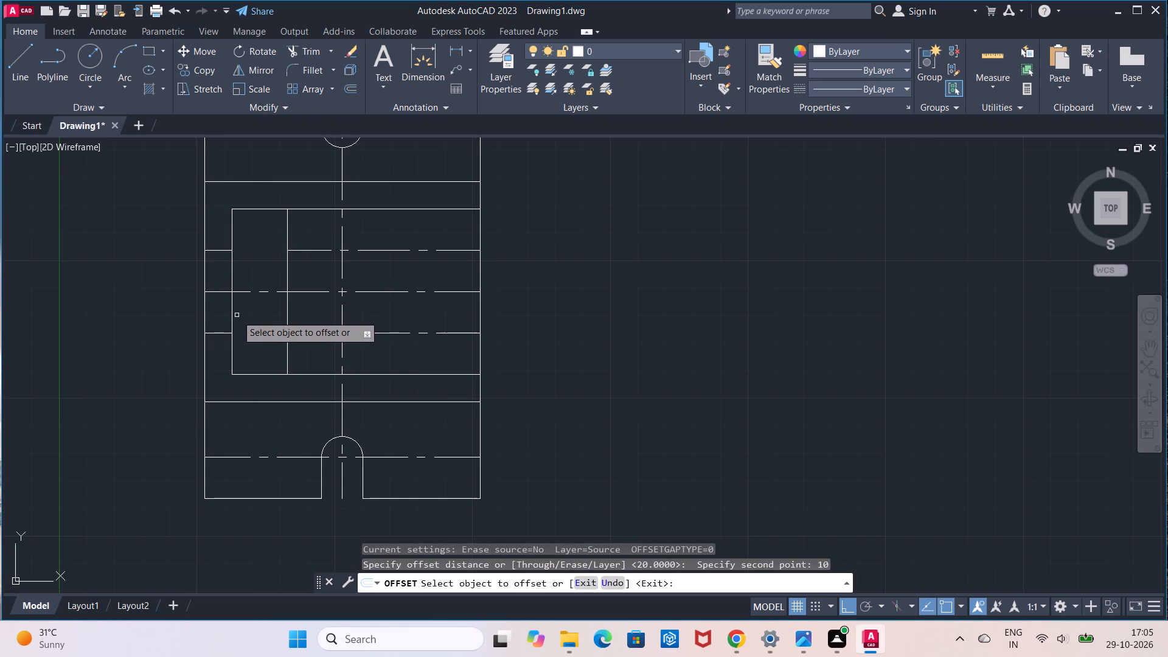
{"action": "left_click", "coordinate": [234, 315]}
{"action": "left_click", "coordinate": [242, 316]}
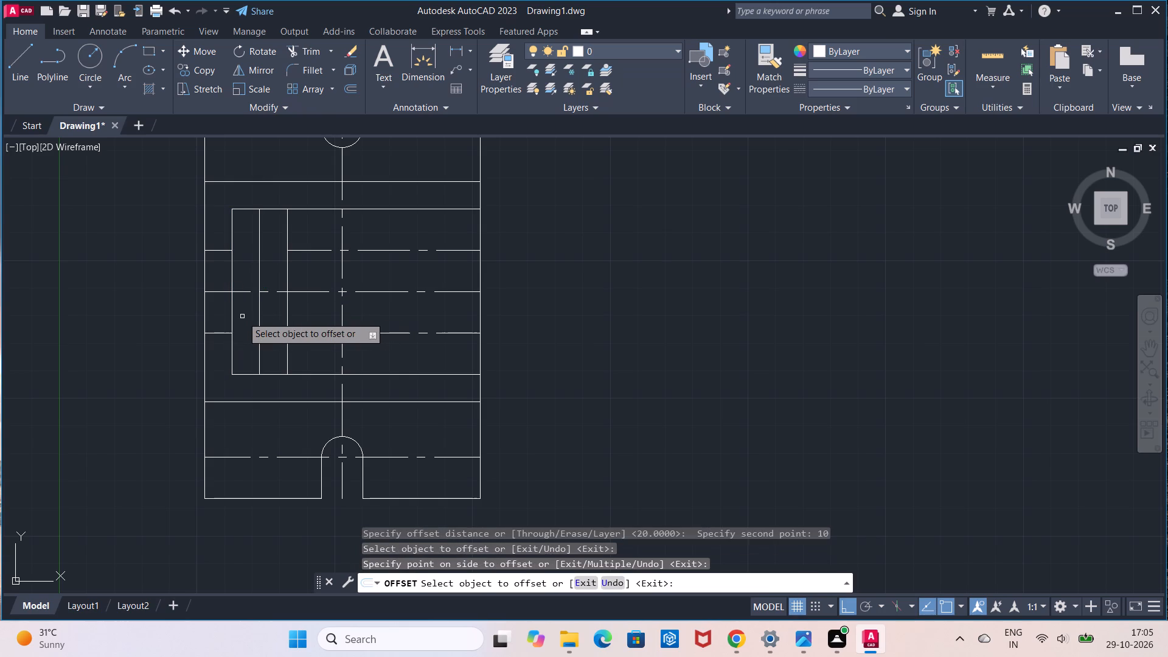
{"action": "key", "text": "Escape"}
Extend the new inner vertical line at both ends to the plate's horizontal lines above and below the inner outline.
{"action": "left_click", "coordinate": [328, 47]}
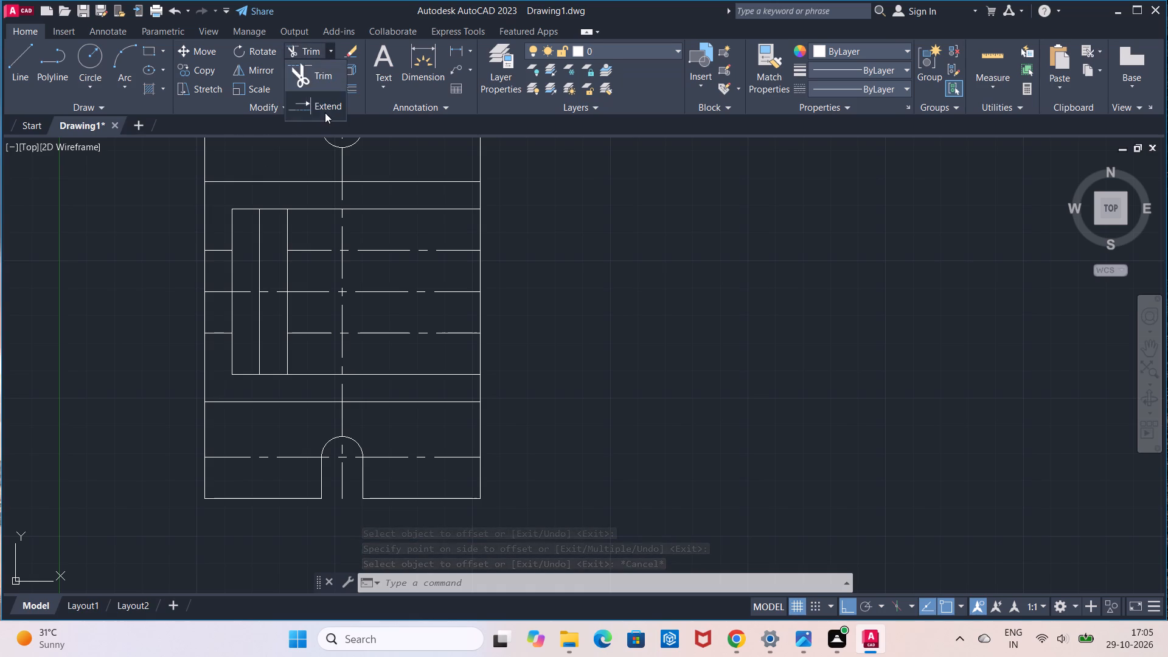
{"action": "left_click", "coordinate": [325, 113]}
{"action": "left_click", "coordinate": [259, 229]}
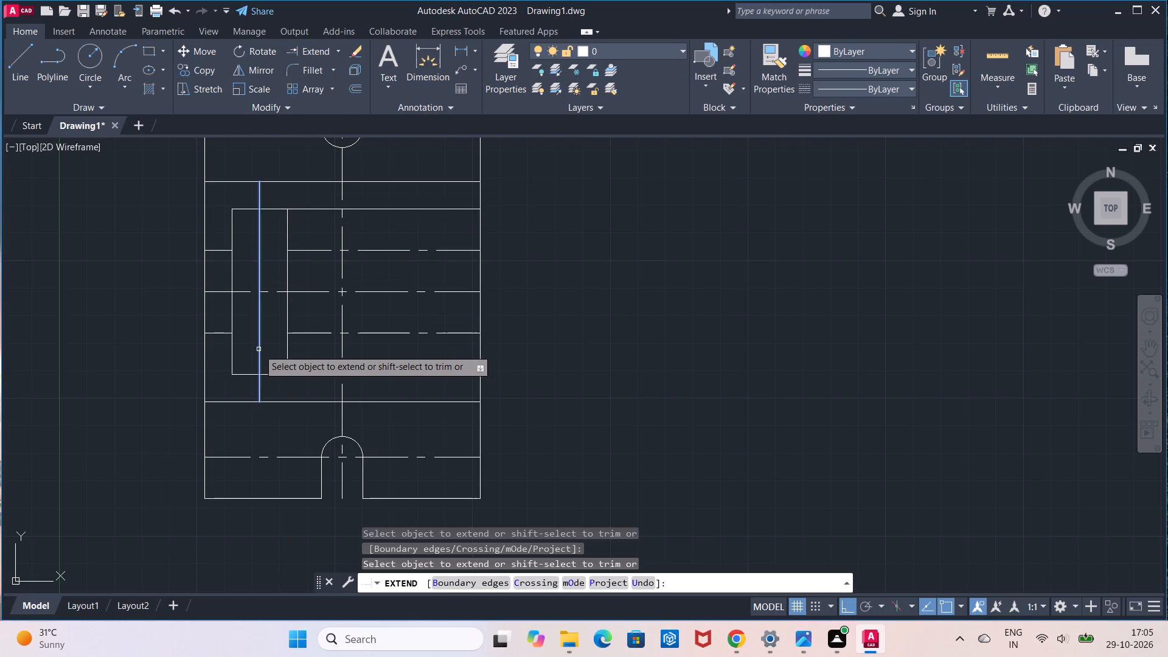
{"action": "left_click", "coordinate": [259, 349]}
{"action": "key", "text": "Escape"}
Close the third view's outline from the left ledge's inner end with lines 80 up, 80 across and down to the right ledge.
{"action": "scroll", "coordinate": [259, 349], "scroll_direction": "down", "scroll_amount": 1}
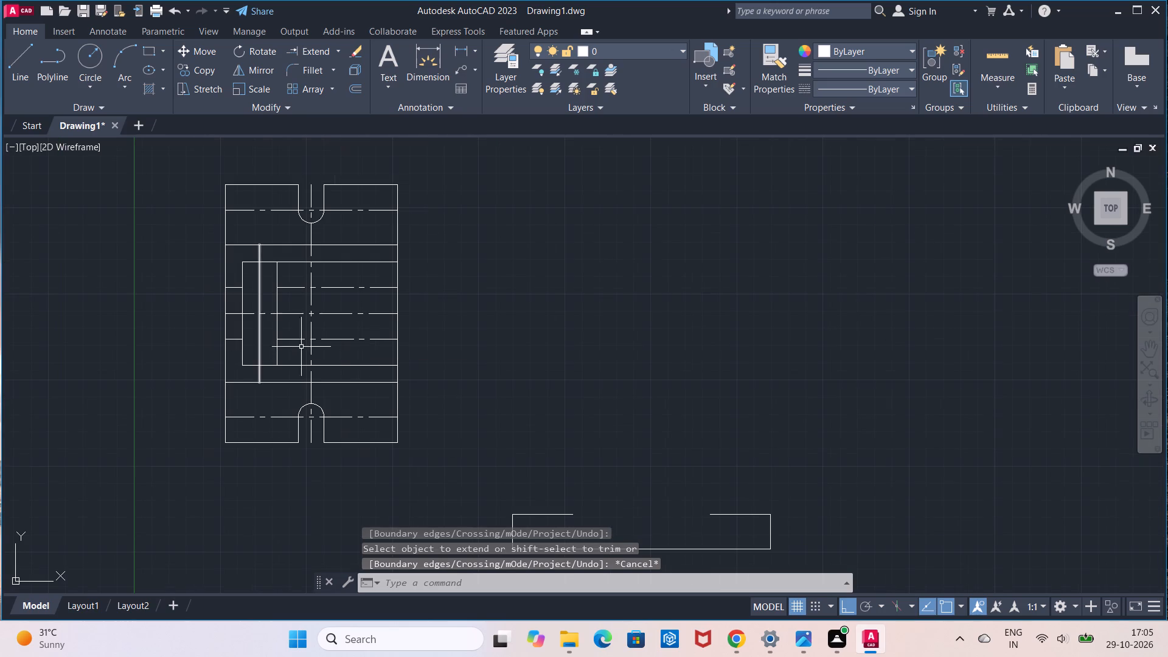
{"action": "middle_click_drag", "start_coordinate": [425, 347], "coordinate": [412, 184]}
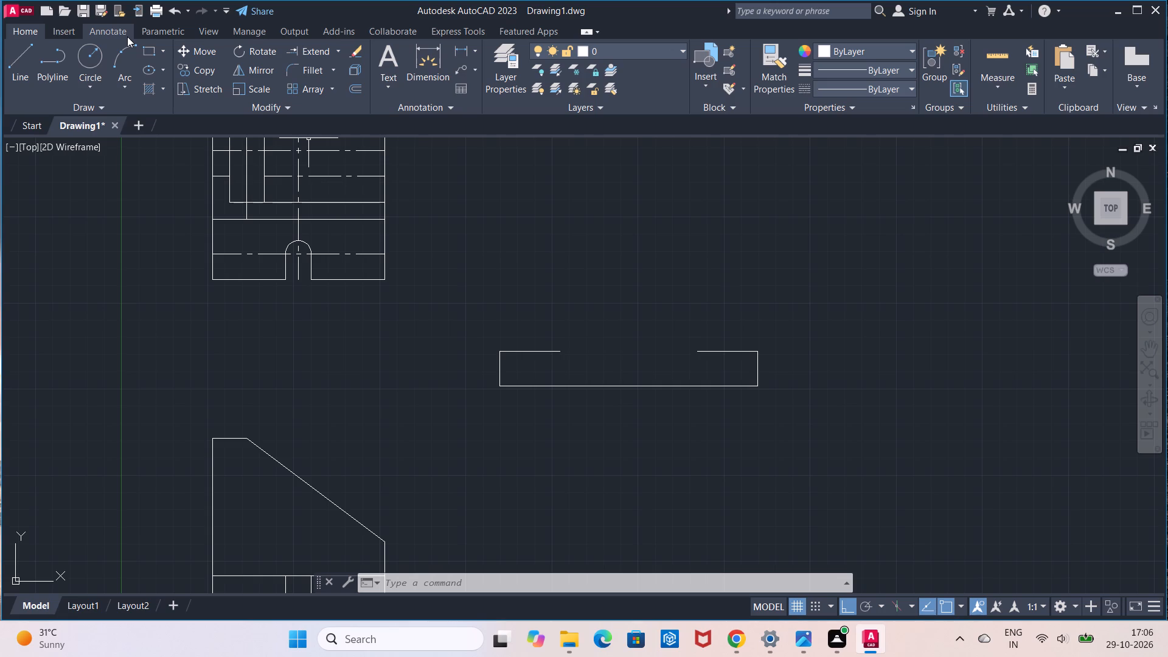
{"action": "left_click", "coordinate": [13, 58]}
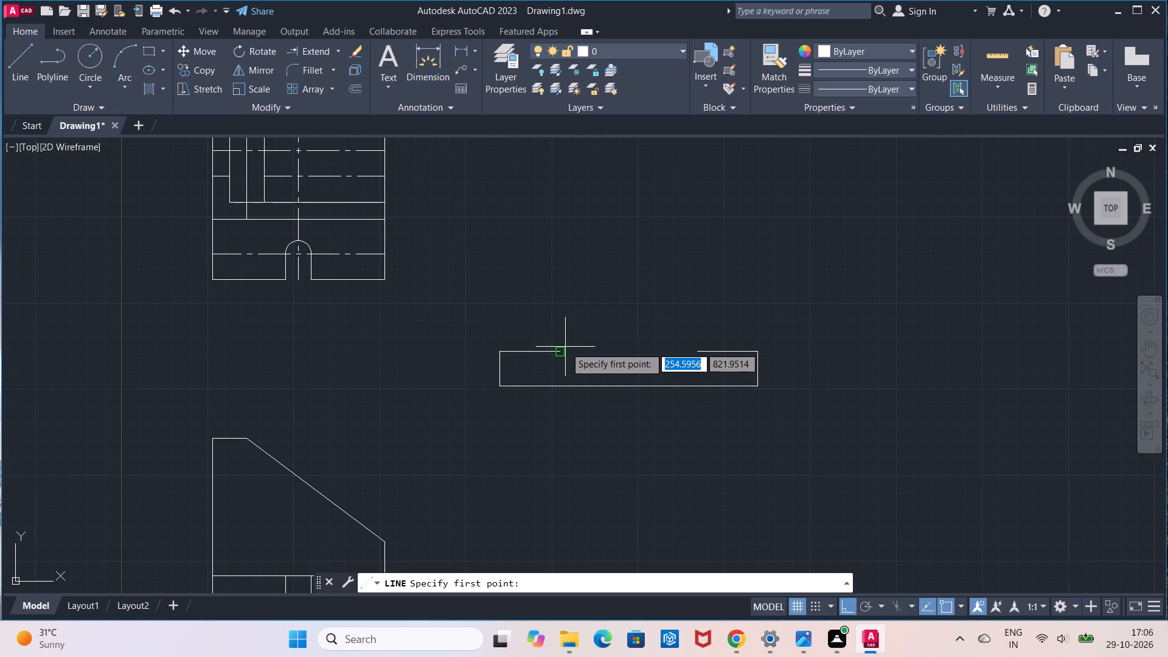
{"action": "left_click", "coordinate": [564, 351]}
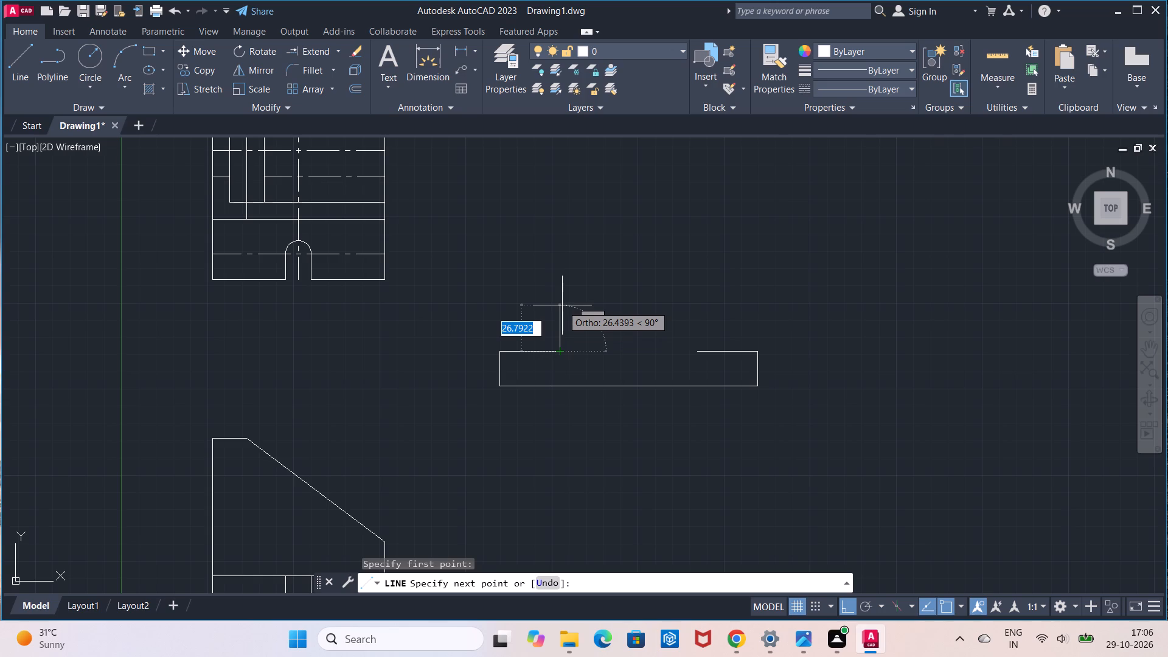
{"action": "key", "text": "8"}
{"action": "key", "text": "0"}
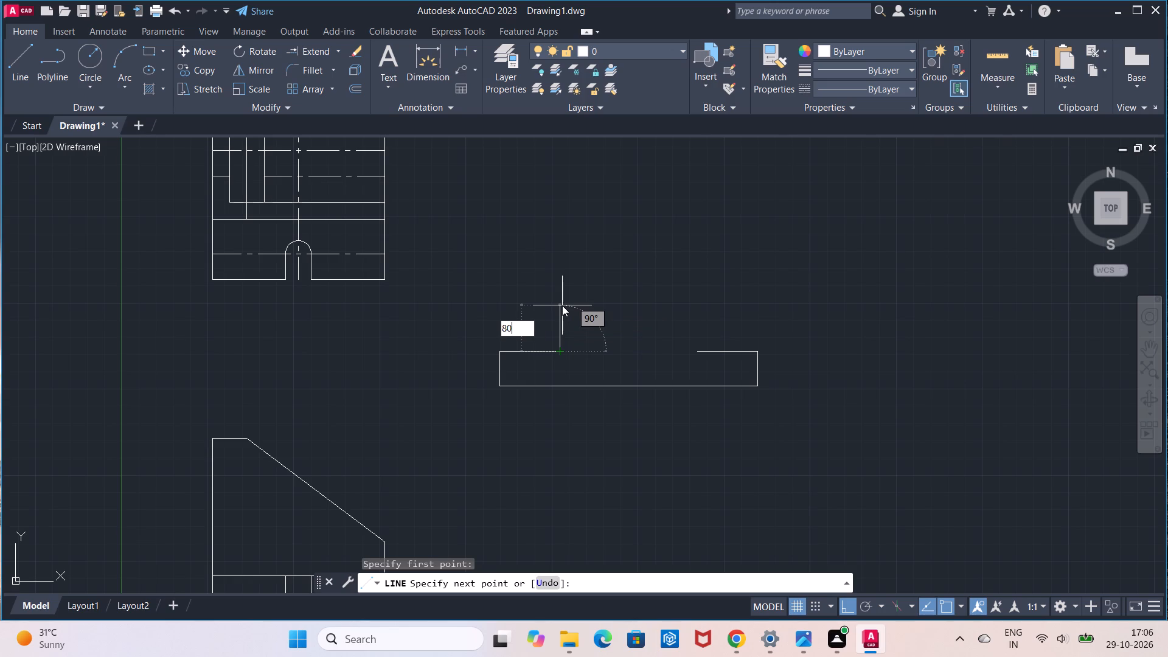
{"action": "key", "text": "Return"}
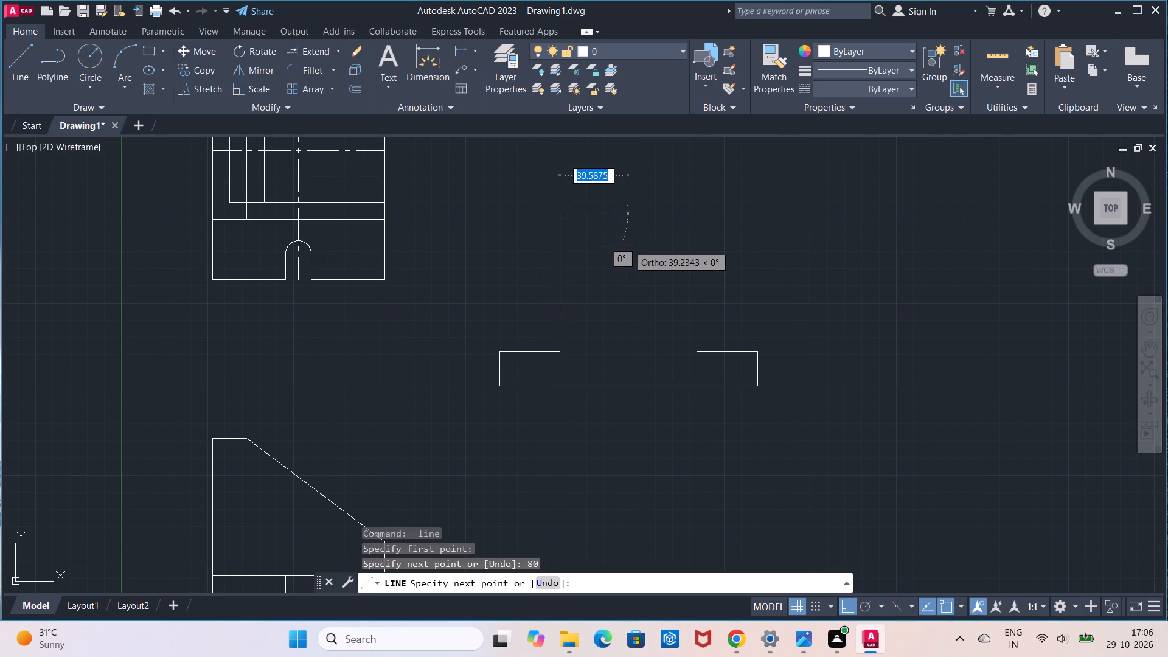
{"action": "key", "text": "8"}
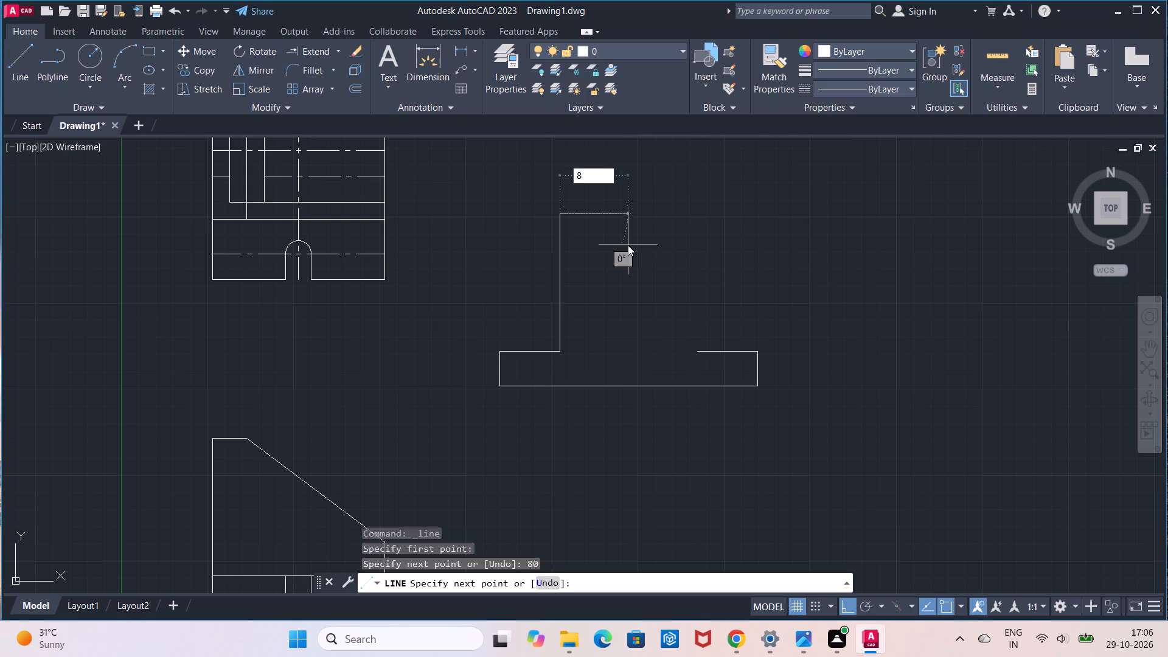
{"action": "key", "text": "0"}
{"action": "key", "text": "Return"}
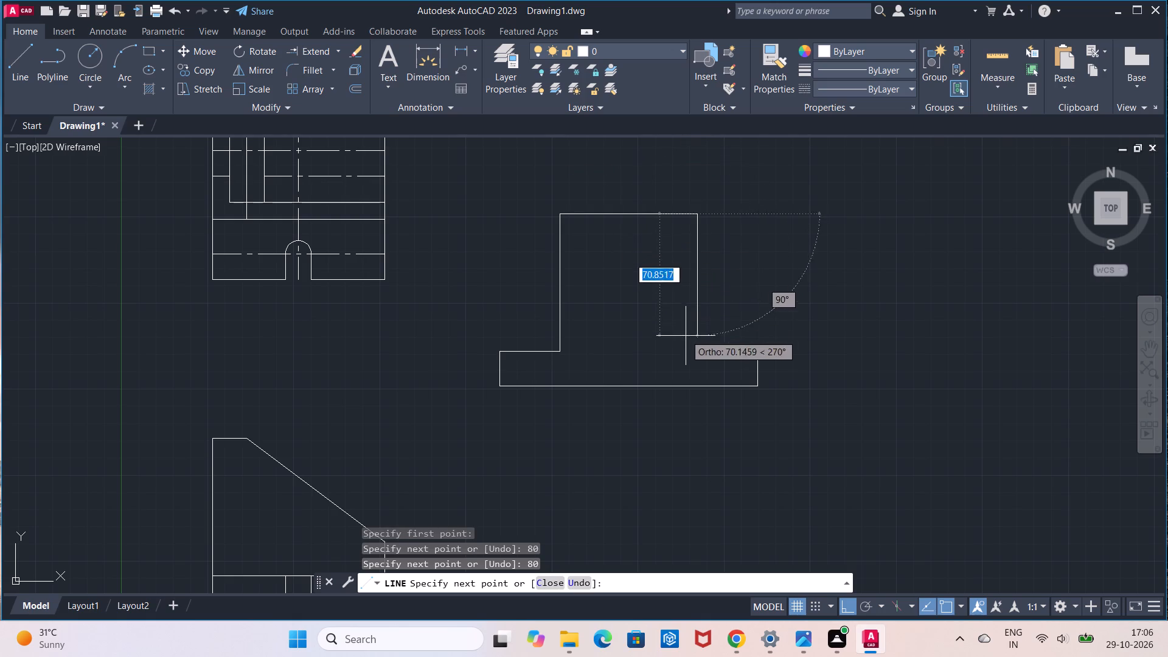
{"action": "left_click", "coordinate": [691, 353]}
{"action": "key", "text": "Escape"}
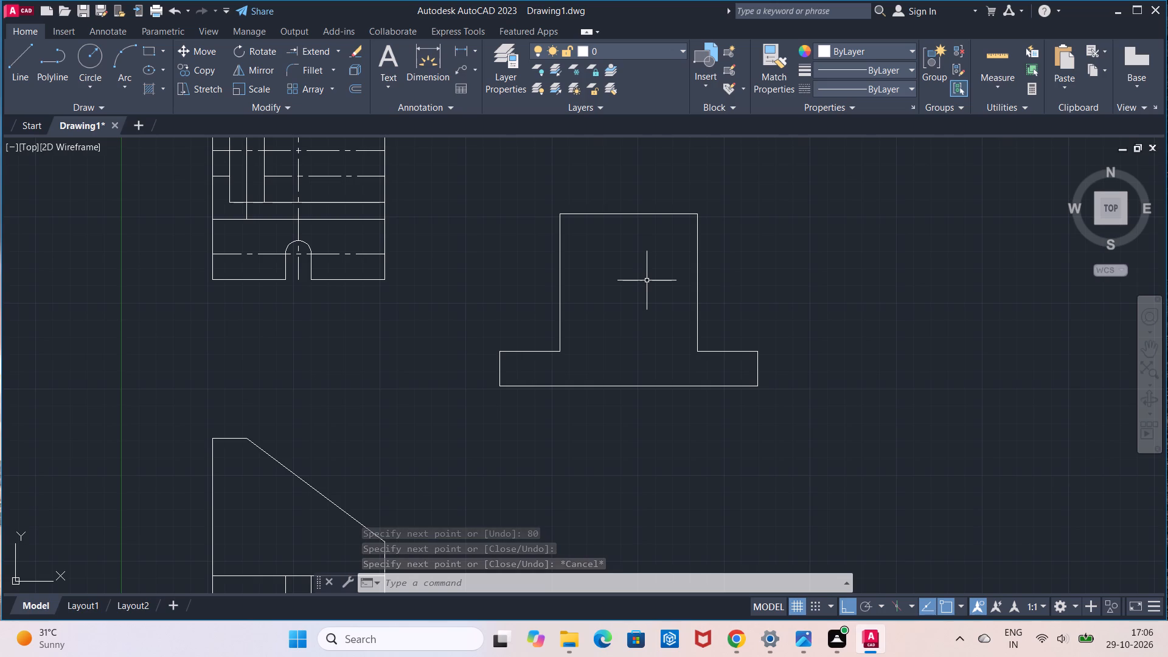
Offset the top line and both vertical side lines of the third view's 80 by 80 block 10 inward.
{"action": "scroll", "coordinate": [647, 280], "scroll_direction": "up", "scroll_amount": 1}
{"action": "middle_click_drag", "start_coordinate": [647, 280], "coordinate": [516, 308]}
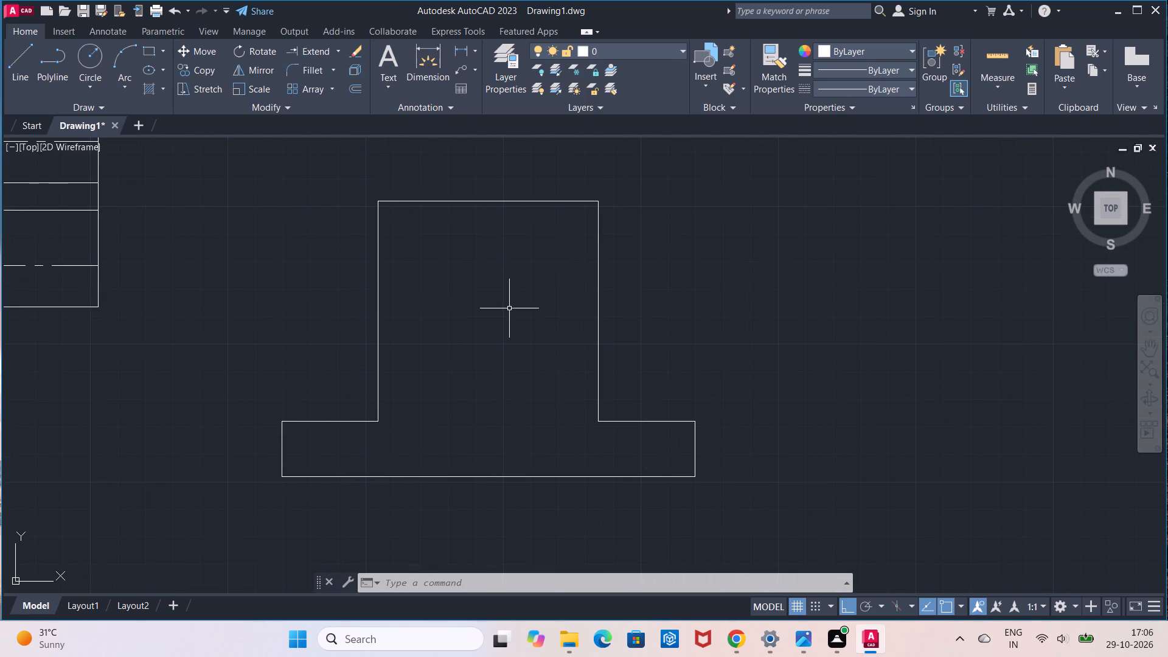
{"action": "left_click", "coordinate": [358, 92]}
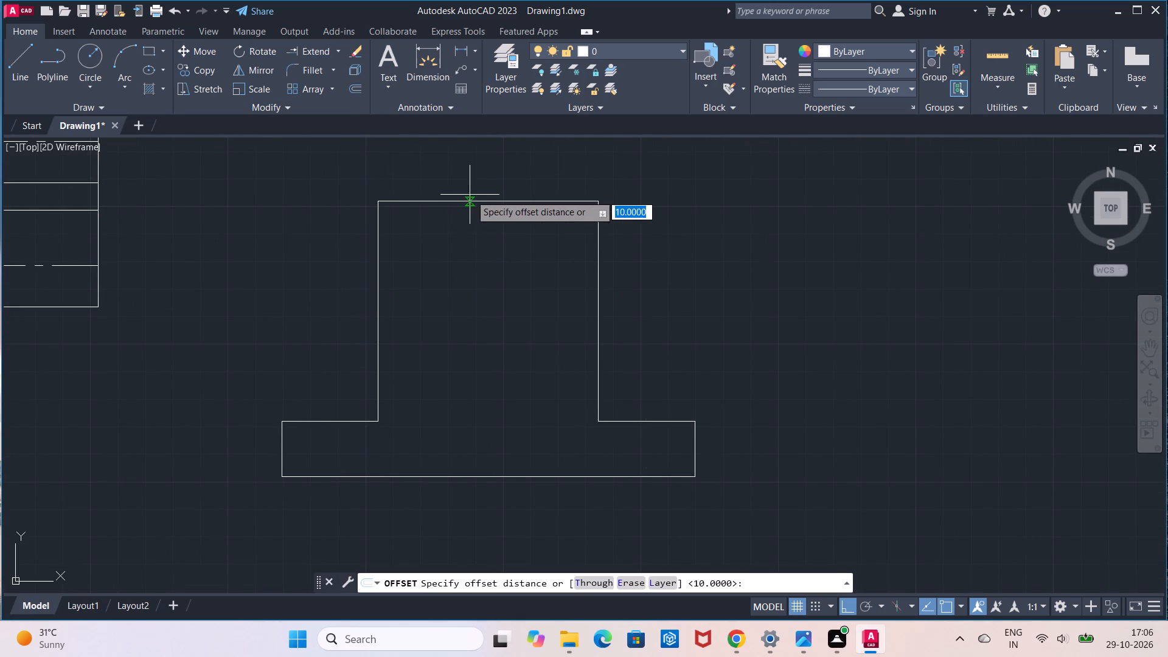
{"action": "left_click", "coordinate": [487, 200]}
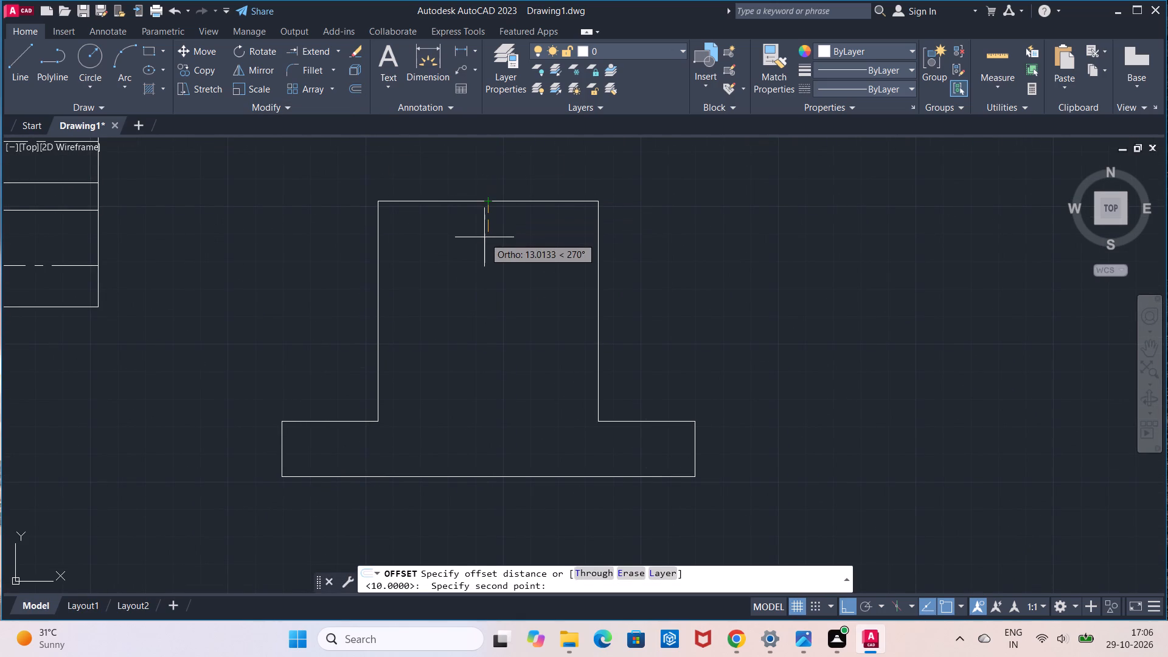
{"action": "type", "text": "10"}
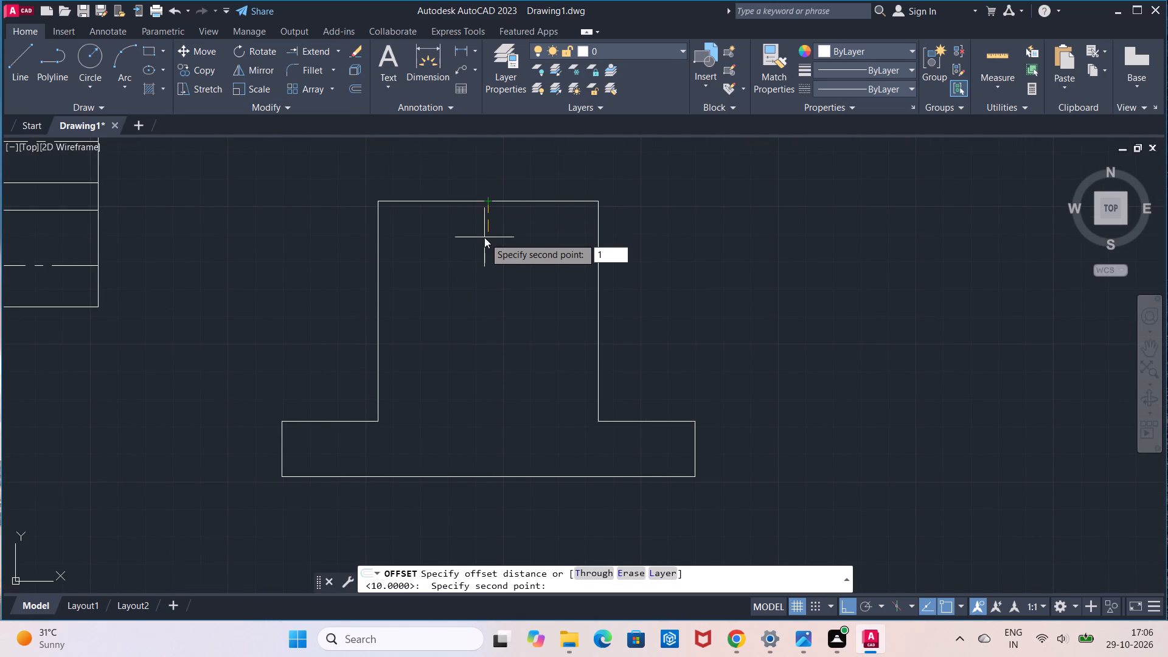
{"action": "key", "text": "Return"}
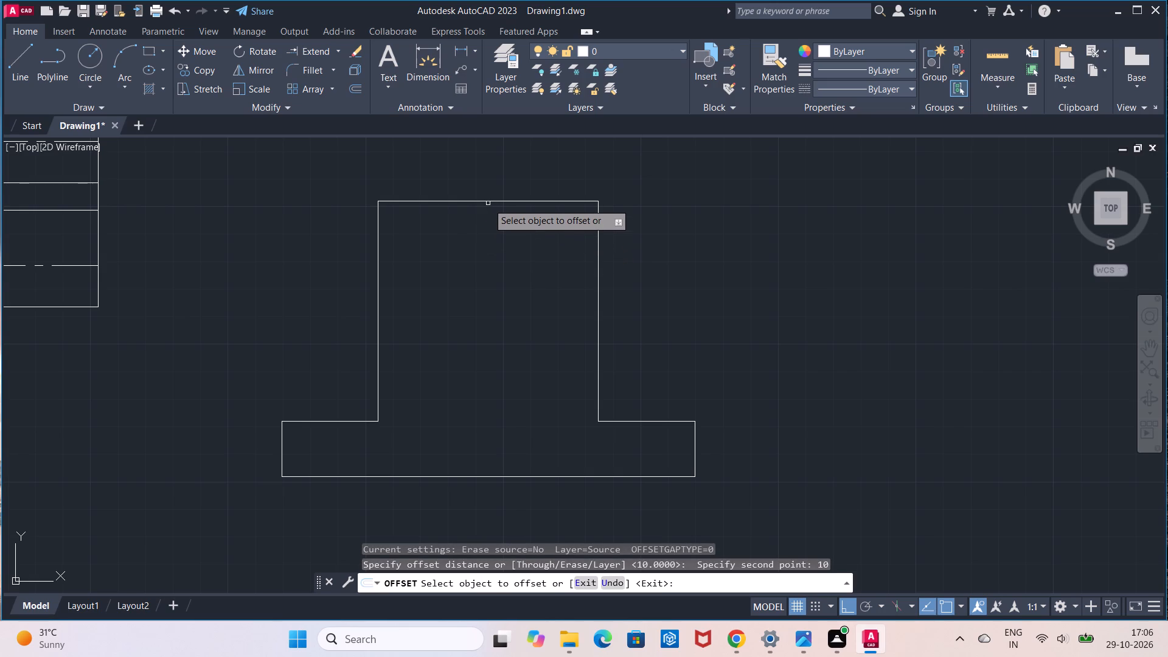
{"action": "left_click", "coordinate": [488, 201]}
{"action": "left_click", "coordinate": [481, 231]}
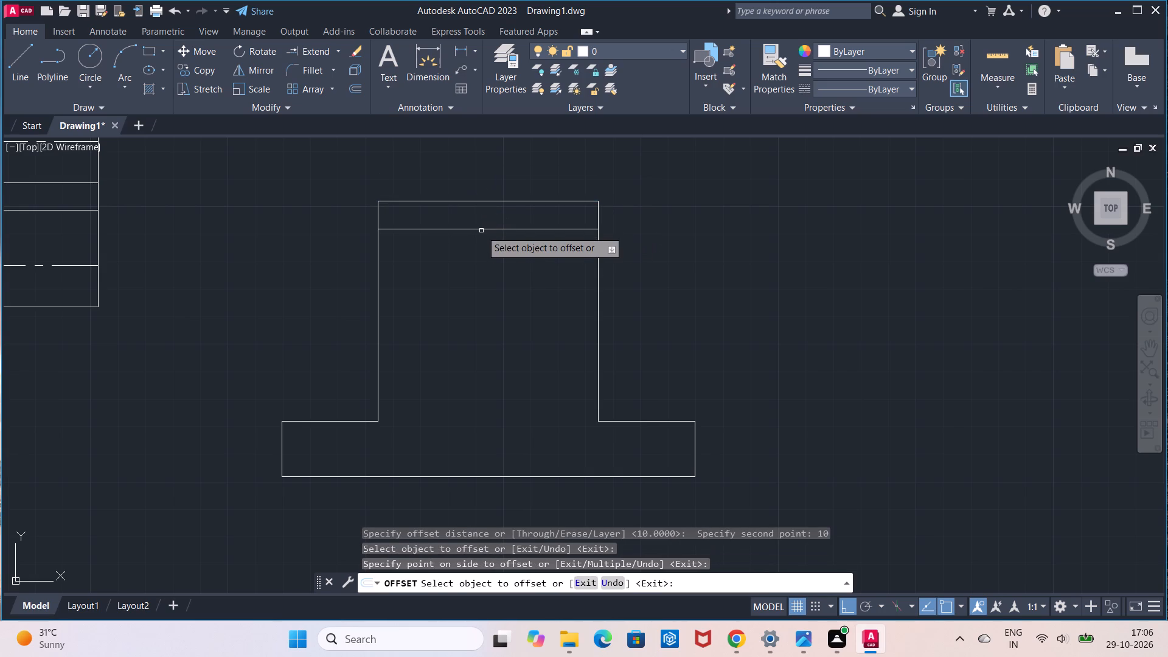
{"action": "left_click", "coordinate": [378, 289]}
{"action": "left_click", "coordinate": [407, 289]}
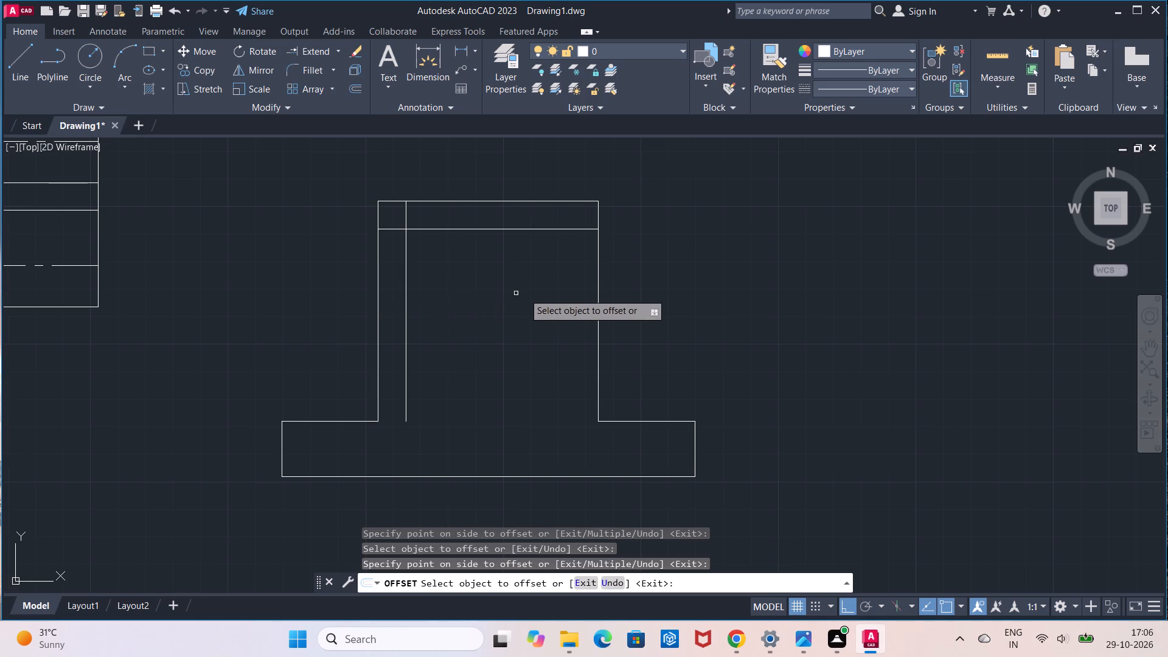
{"action": "left_click", "coordinate": [597, 288]}
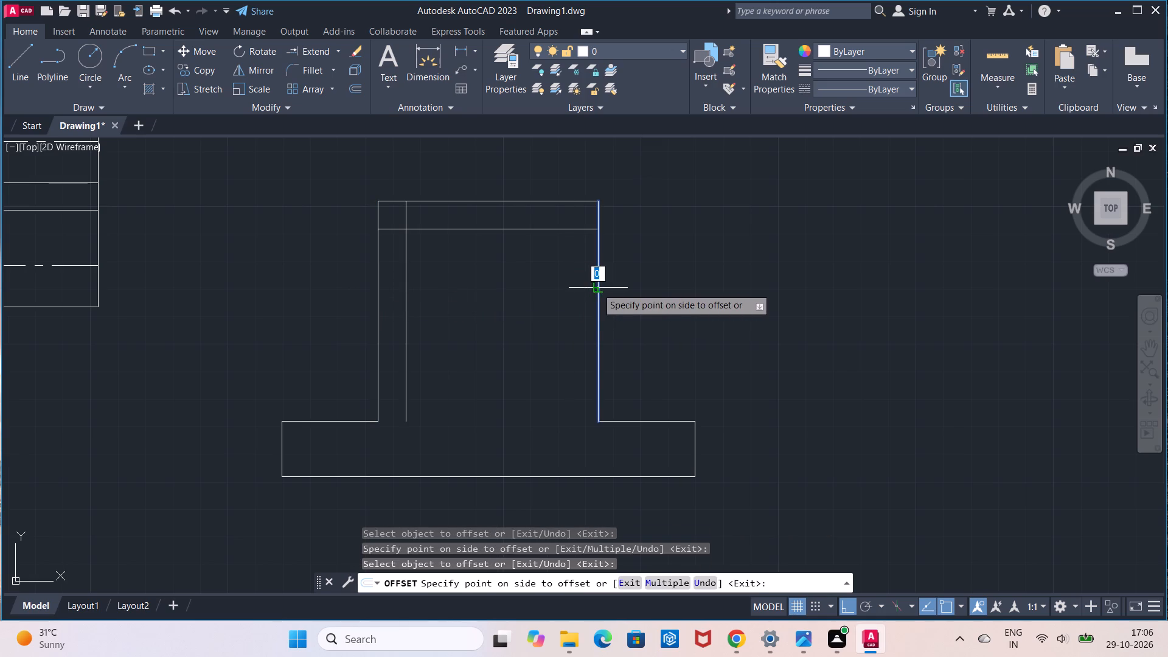
{"action": "left_click", "coordinate": [577, 287]}
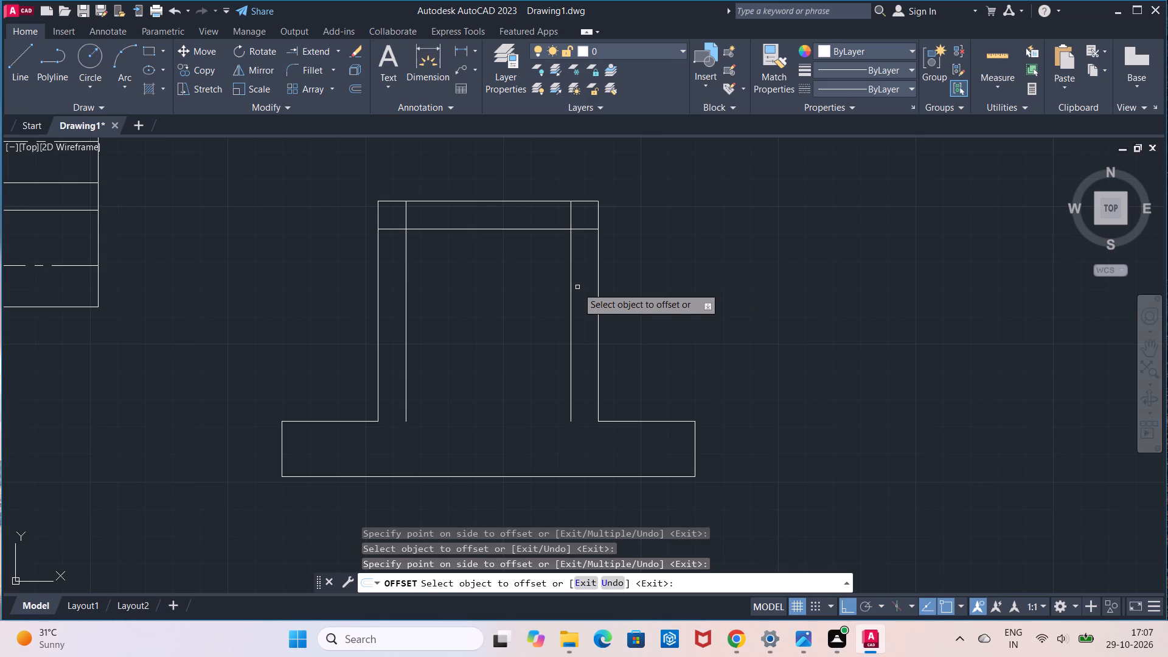
{"action": "key", "text": "Escape"}
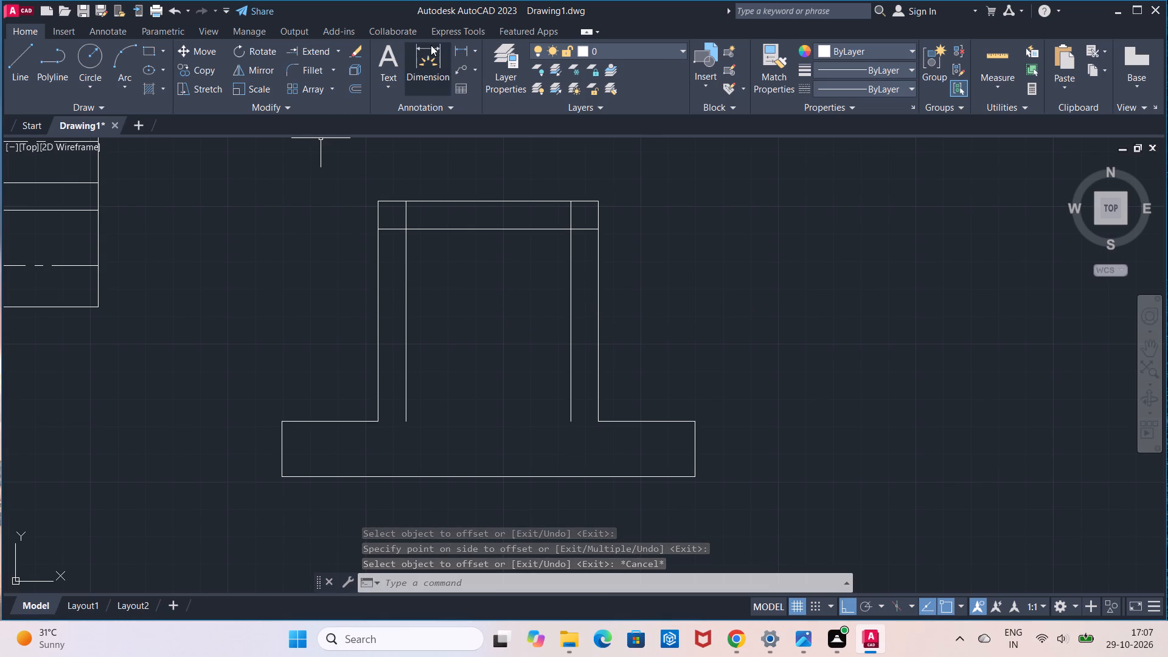
Measure the vertical distance from the inner horizontal line's end on the block's left side down to the left ledge.
{"action": "left_click", "coordinate": [456, 44]}
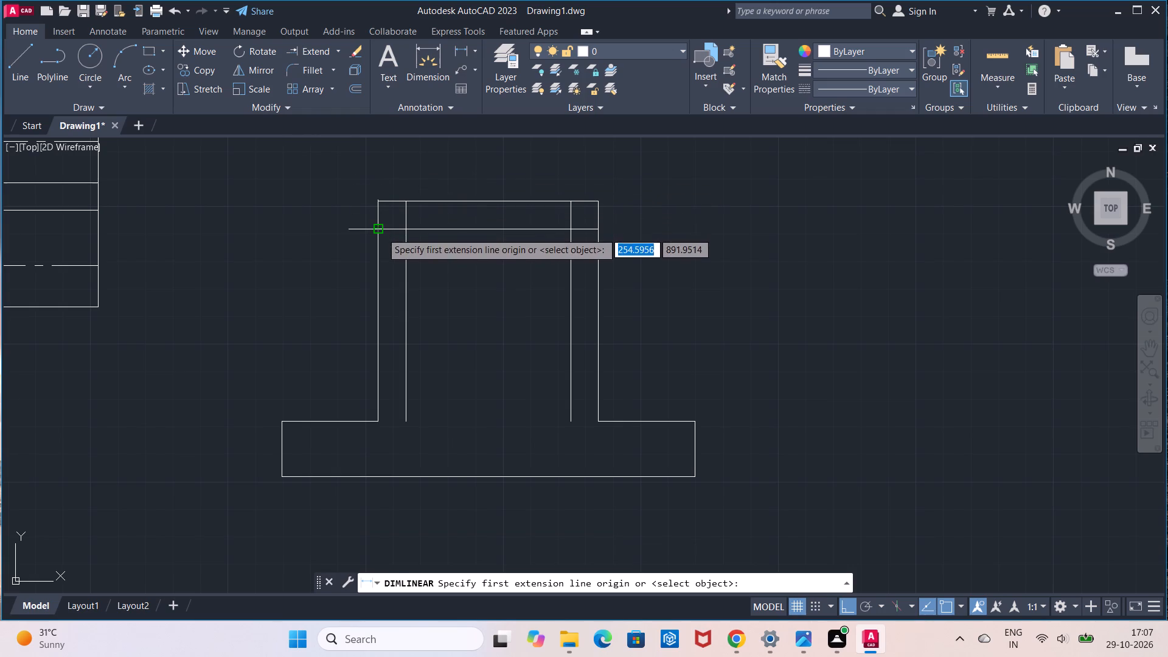
{"action": "left_click", "coordinate": [381, 232]}
{"action": "left_click", "coordinate": [375, 426]}
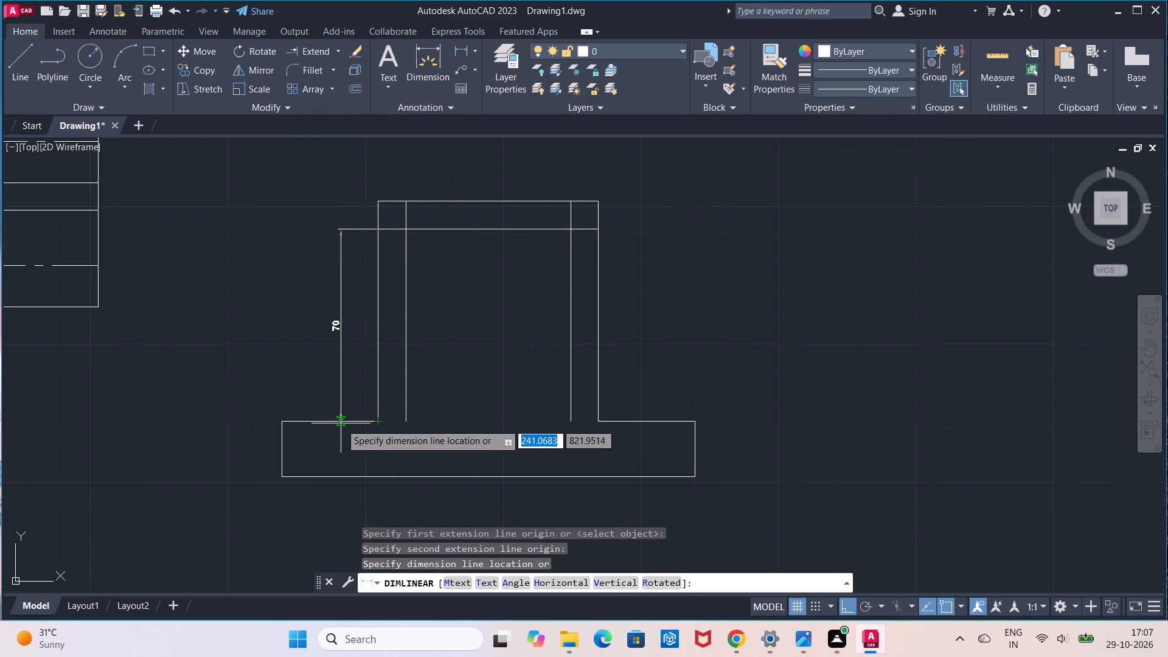
{"action": "key", "text": "Escape"}
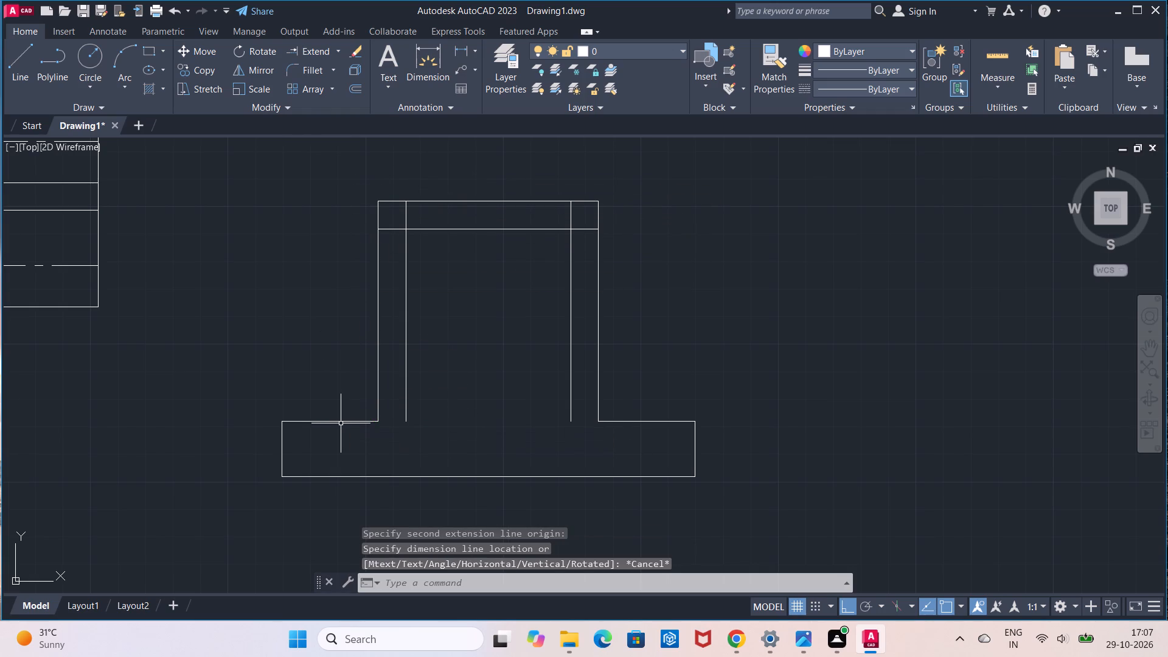
Offset the block's inner horizontal line 60 downward.
{"action": "left_click", "coordinate": [353, 87]}
{"action": "left_click", "coordinate": [488, 229]}
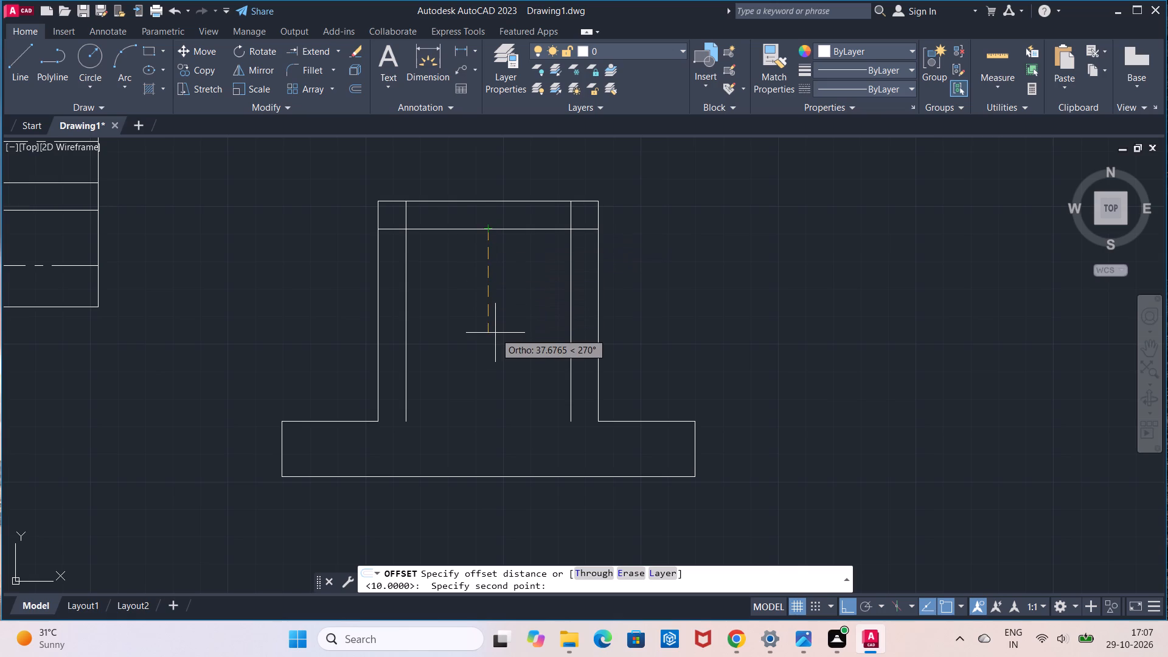
{"action": "type", "text": "60"}
{"action": "key", "text": "Return"}
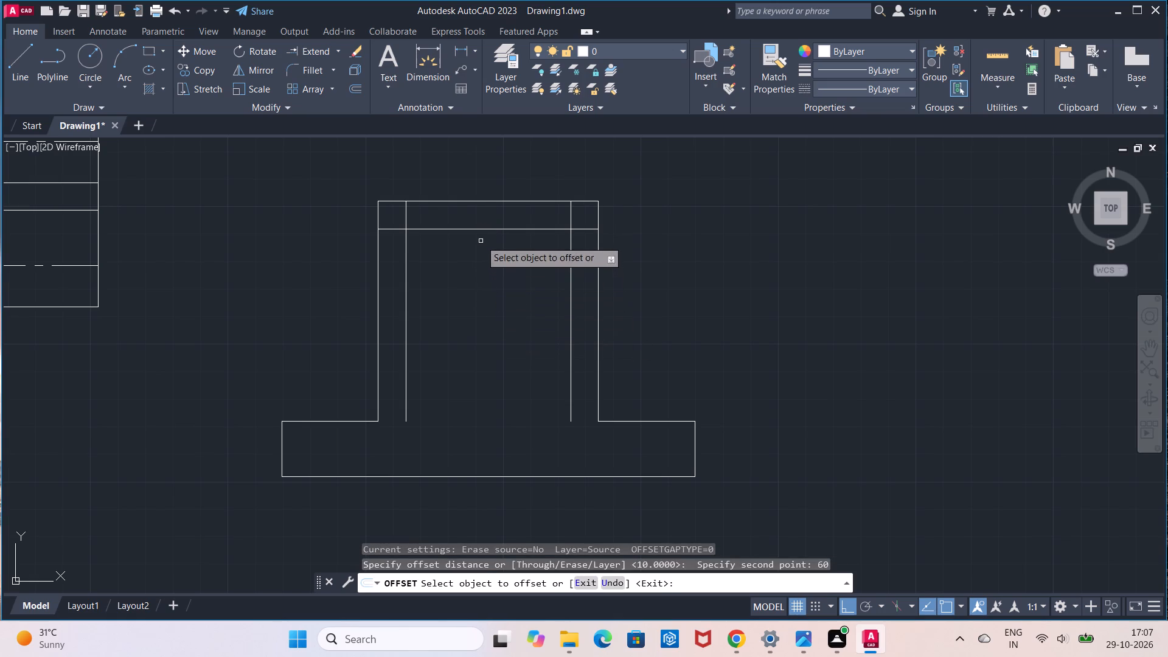
{"action": "left_click", "coordinate": [483, 229]}
{"action": "left_click", "coordinate": [472, 325]}
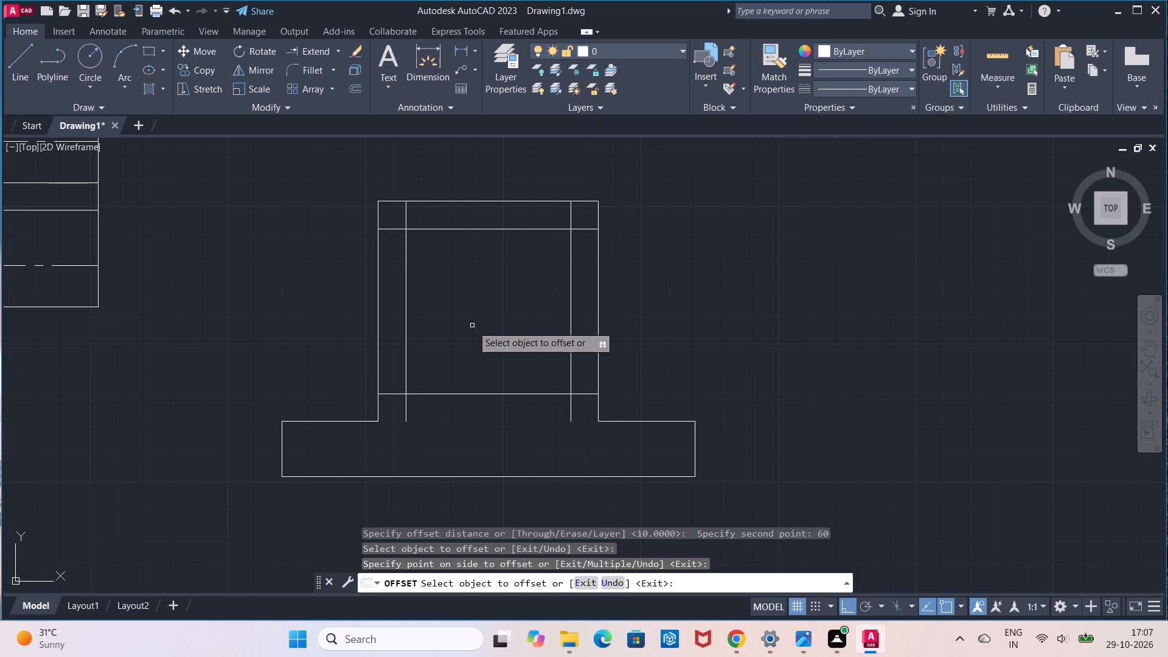
{"action": "key", "text": "Escape"}
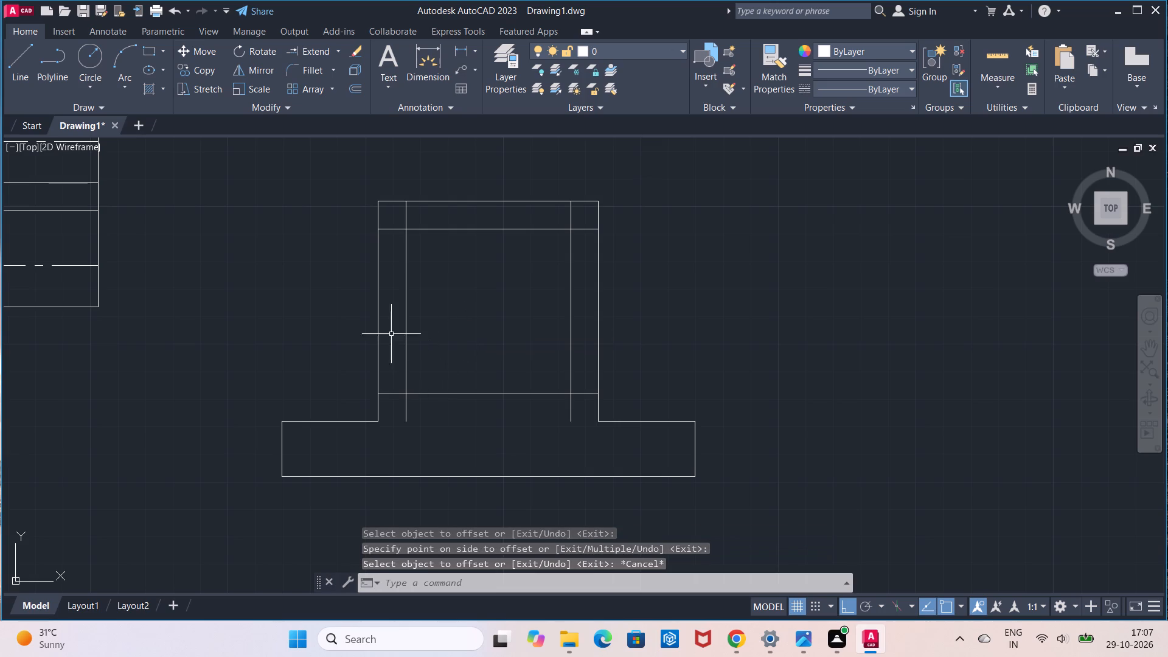
Trim the overhanging ends of the offset lines at all four corners, leaving a closed 60 by 60 square inside the block.
{"action": "left_click", "coordinate": [339, 54]}
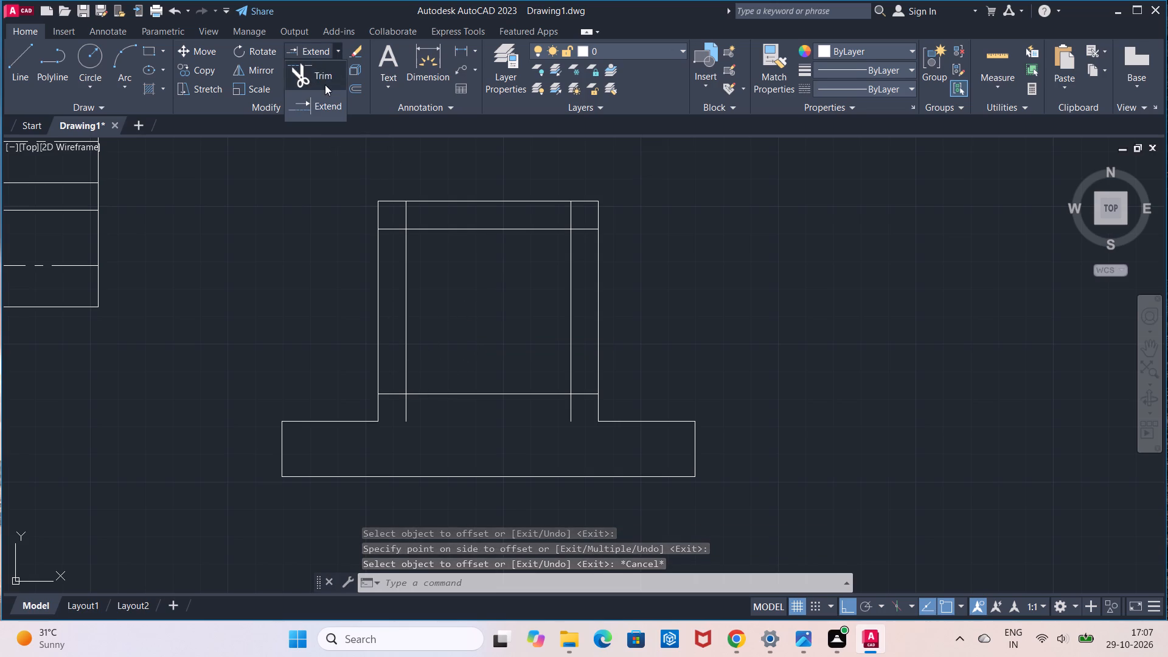
{"action": "left_click", "coordinate": [325, 85]}
{"action": "left_click", "coordinate": [406, 214]}
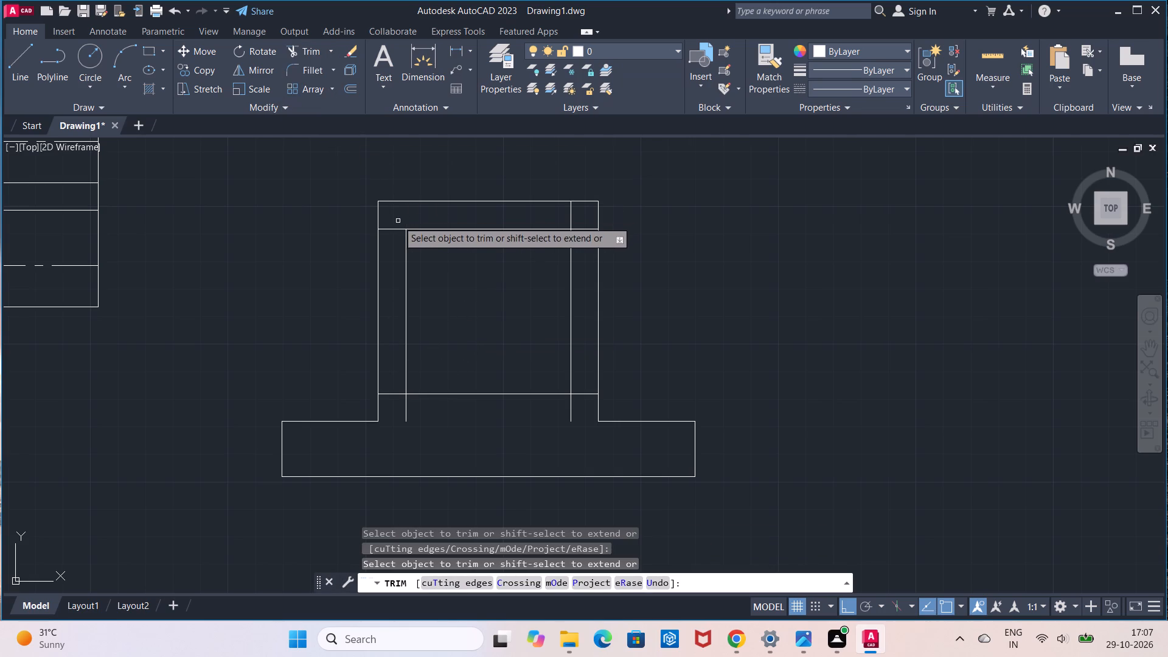
{"action": "left_click", "coordinate": [389, 227]}
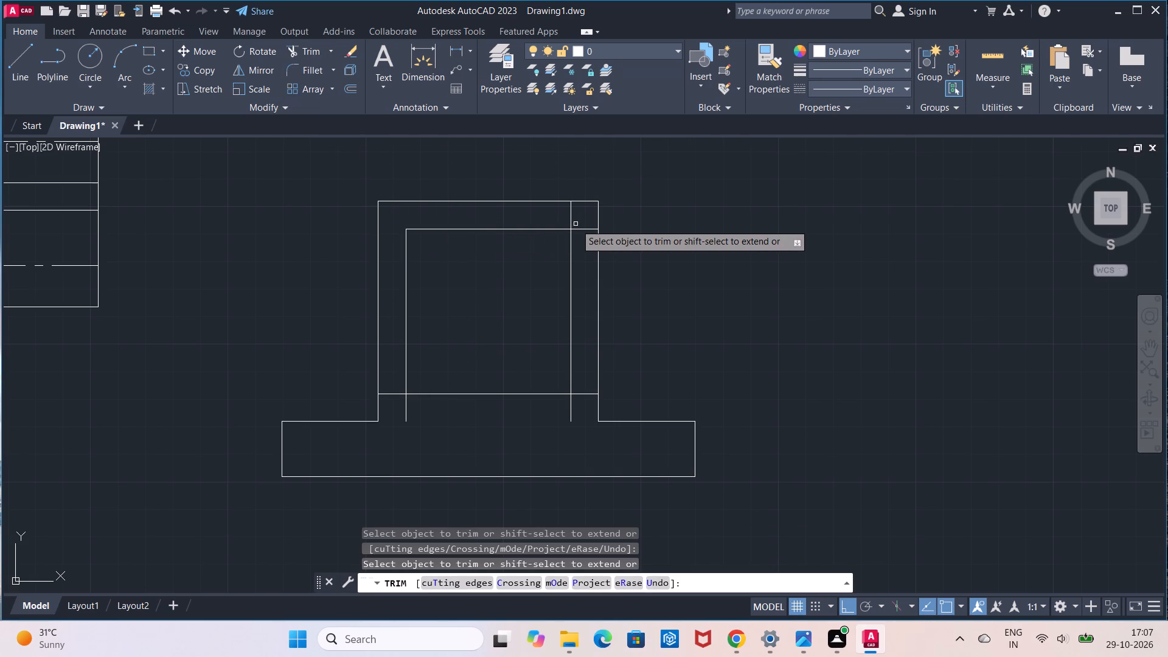
{"action": "left_click", "coordinate": [572, 224]}
{"action": "left_click", "coordinate": [579, 230]}
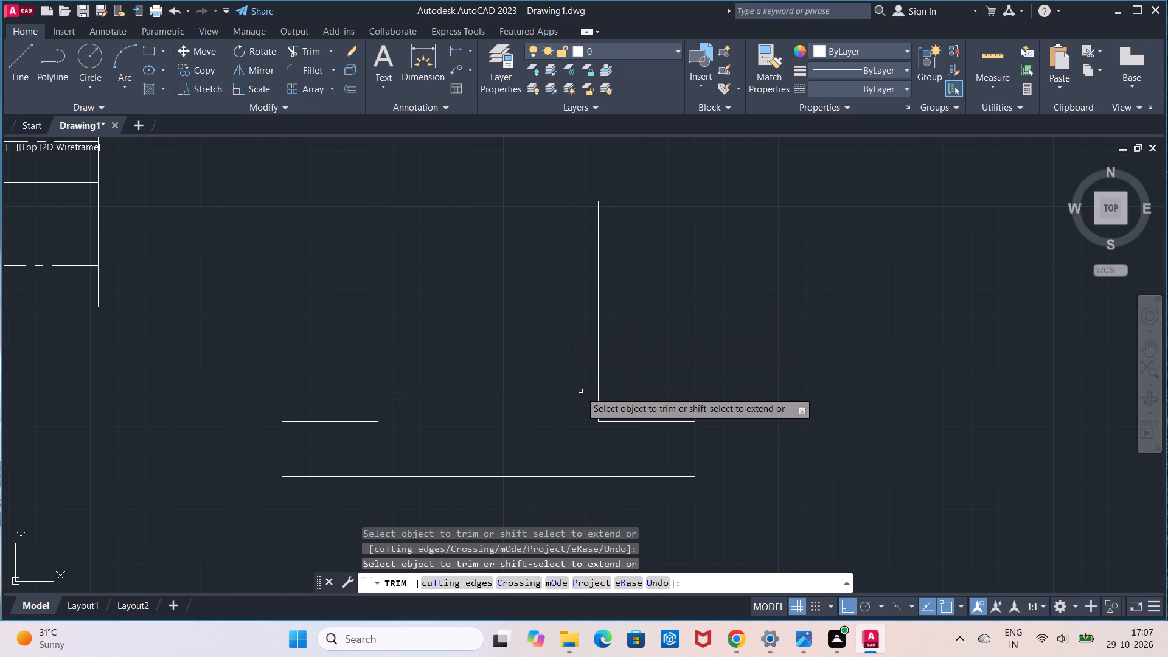
{"action": "left_click_drag", "start_coordinate": [580, 391], "coordinate": [550, 417]}
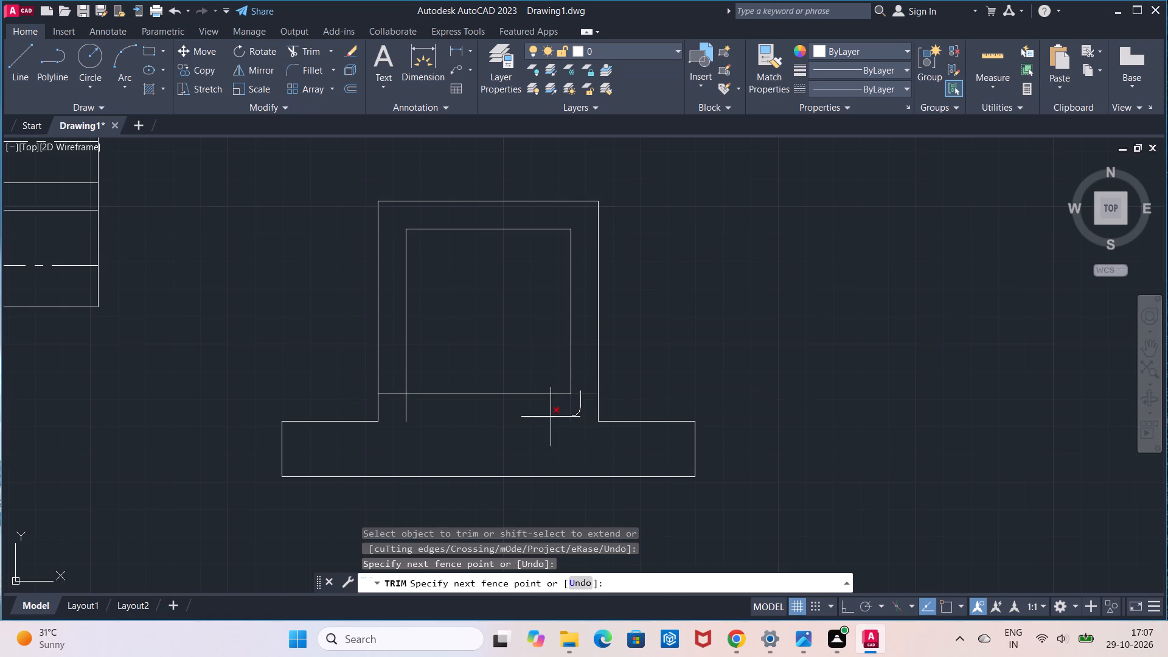
{"action": "left_click_drag", "start_coordinate": [550, 417], "coordinate": [399, 415]}
{"action": "left_click_drag", "start_coordinate": [395, 406], "coordinate": [394, 387]}
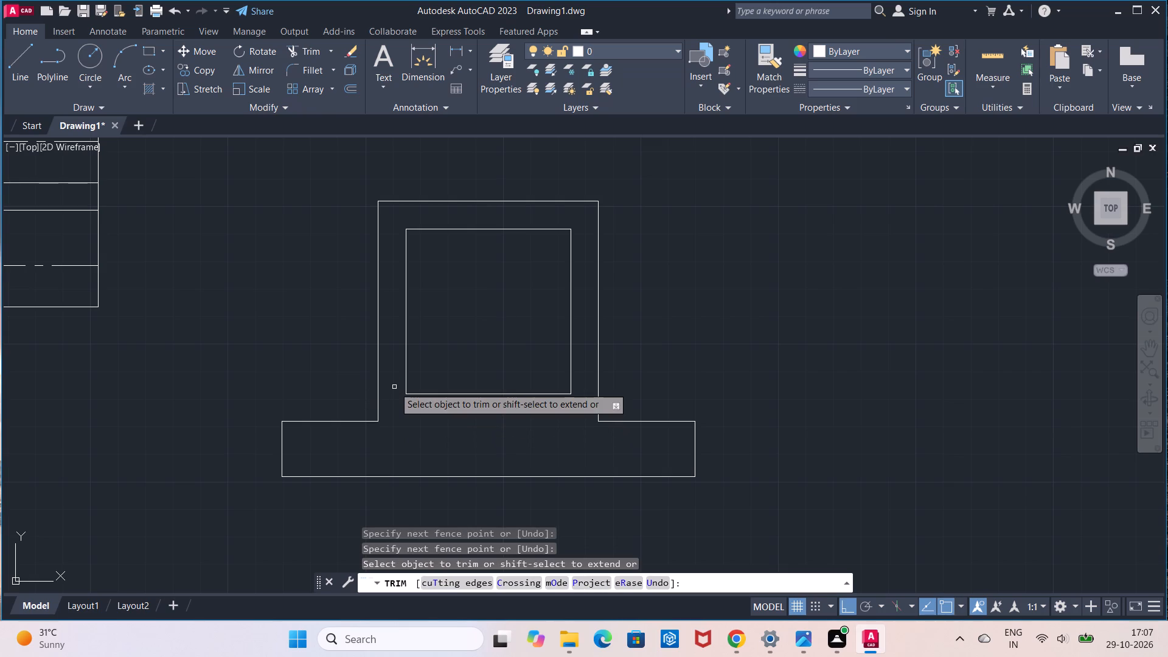
{"action": "key", "text": "Escape"}
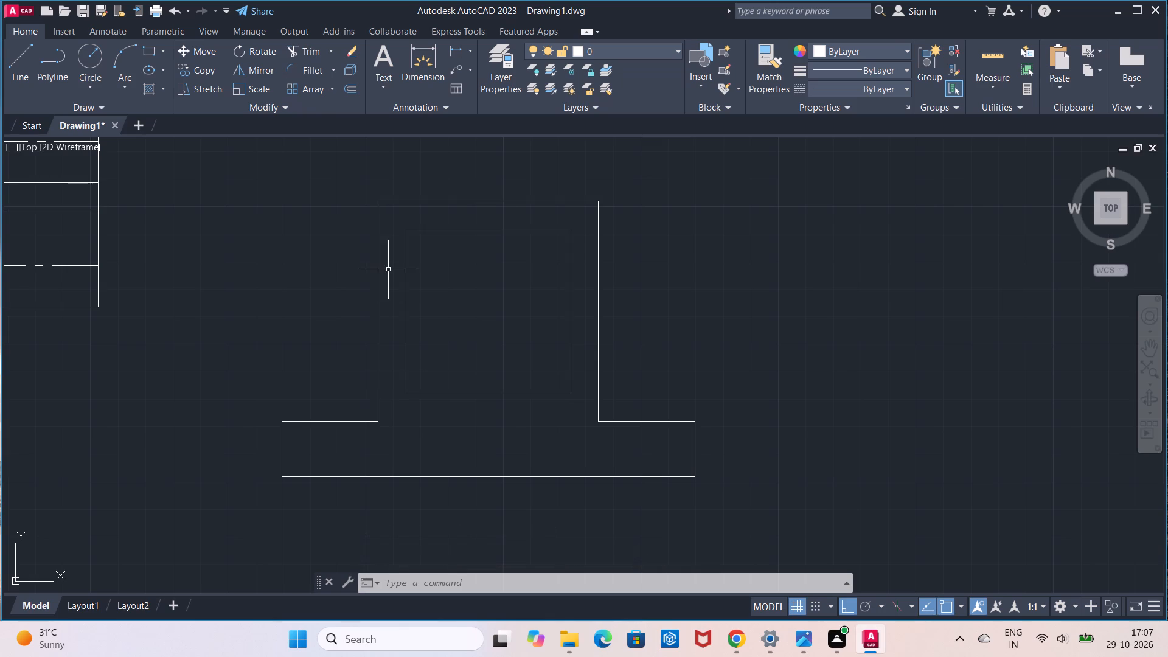
Measure the vertical distance from the inner square's lower-left corner to the third view's base line.
{"action": "left_click", "coordinate": [450, 52]}
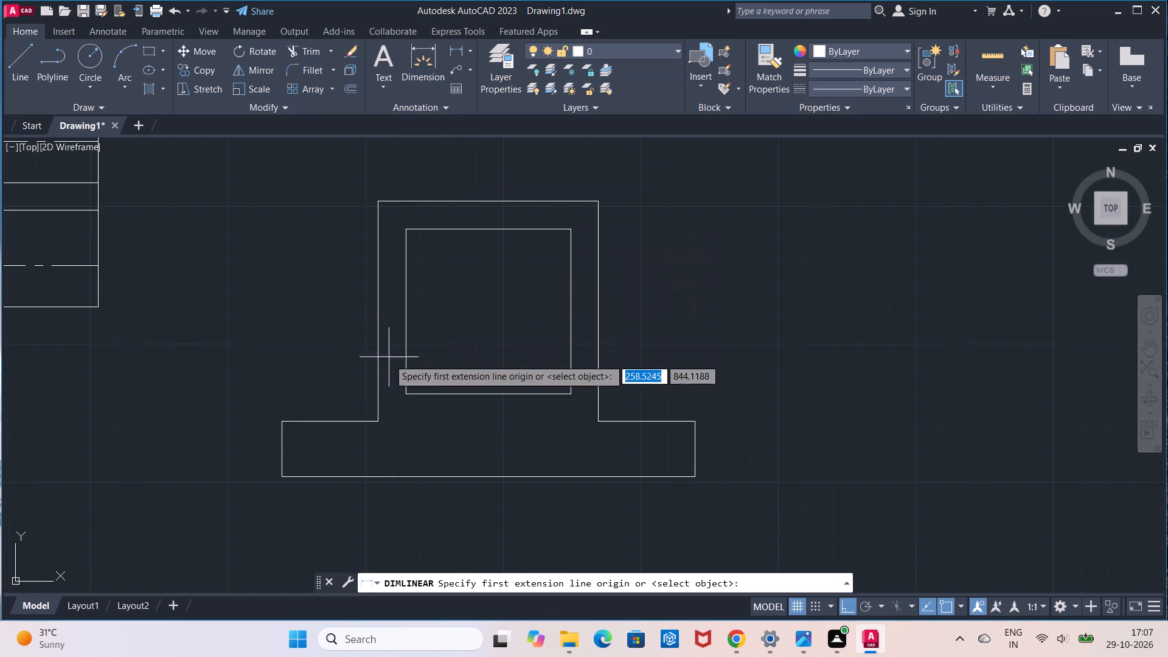
{"action": "left_click", "coordinate": [405, 391]}
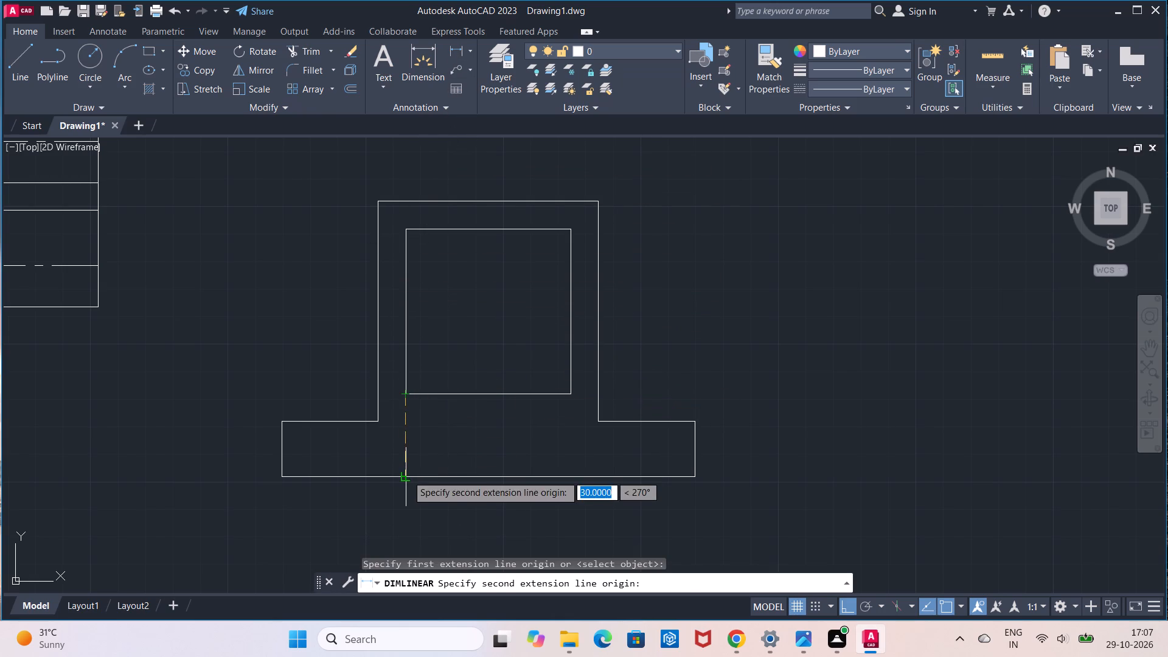
{"action": "left_click", "coordinate": [407, 478]}
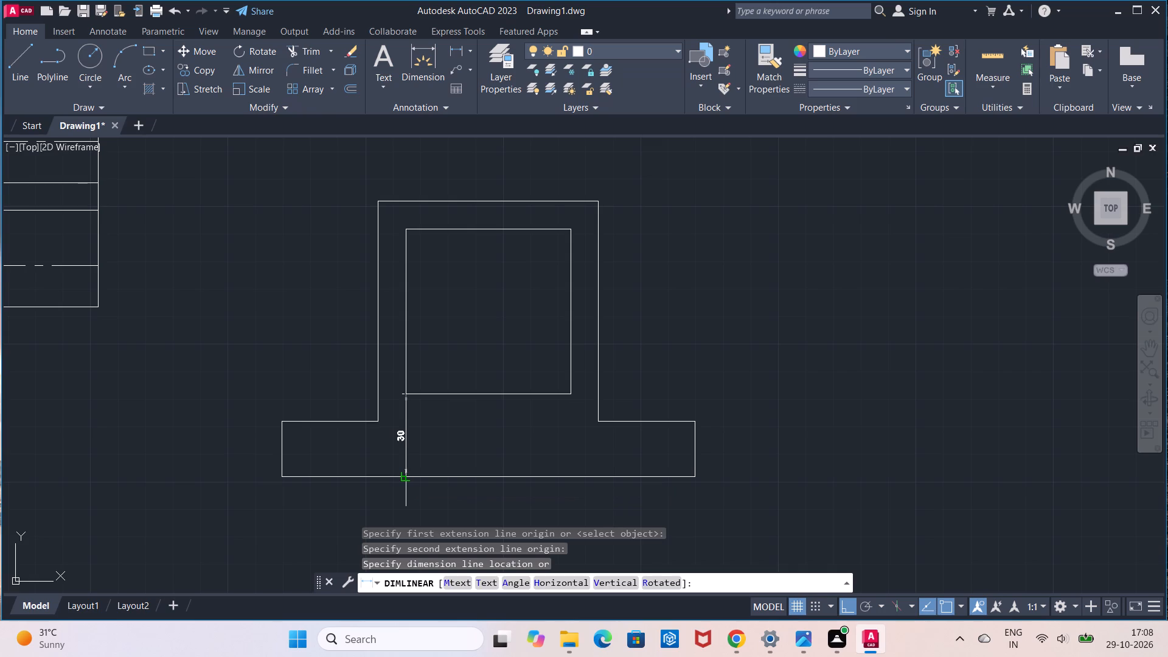
{"action": "key", "text": "Escape"}
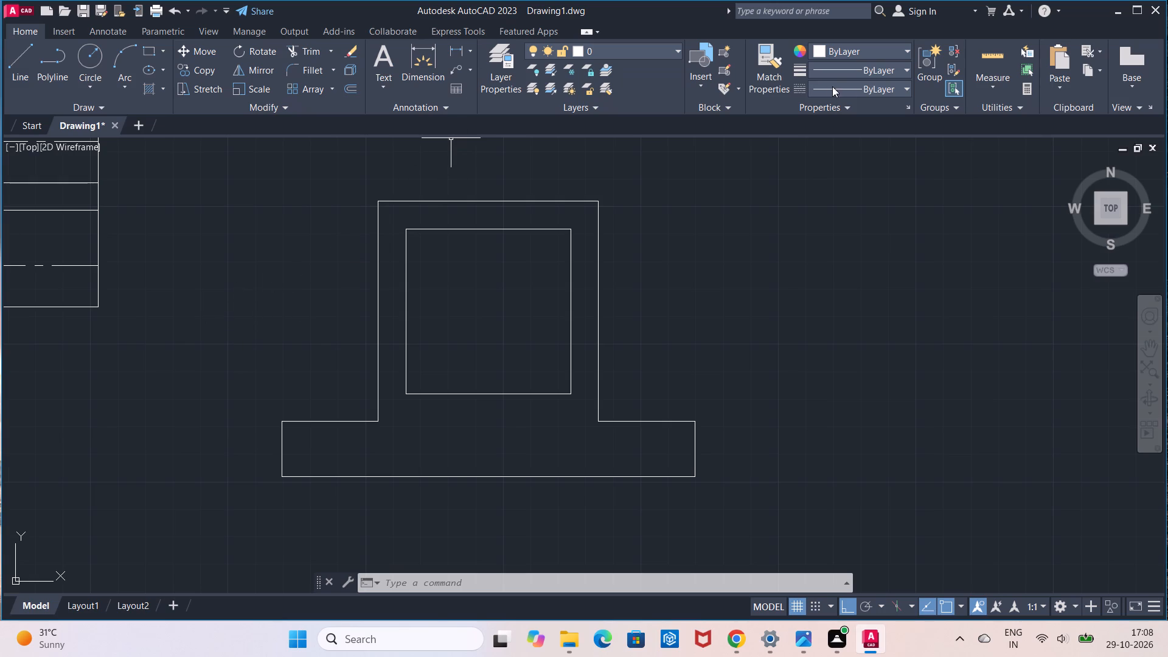
Draw vertical and horizontal centre lines between opposite side midpoints of the inner square, using the center linetype.
{"action": "left_click", "coordinate": [867, 86]}
{"action": "left_click", "coordinate": [870, 133]}
{"action": "left_click", "coordinate": [13, 58]}
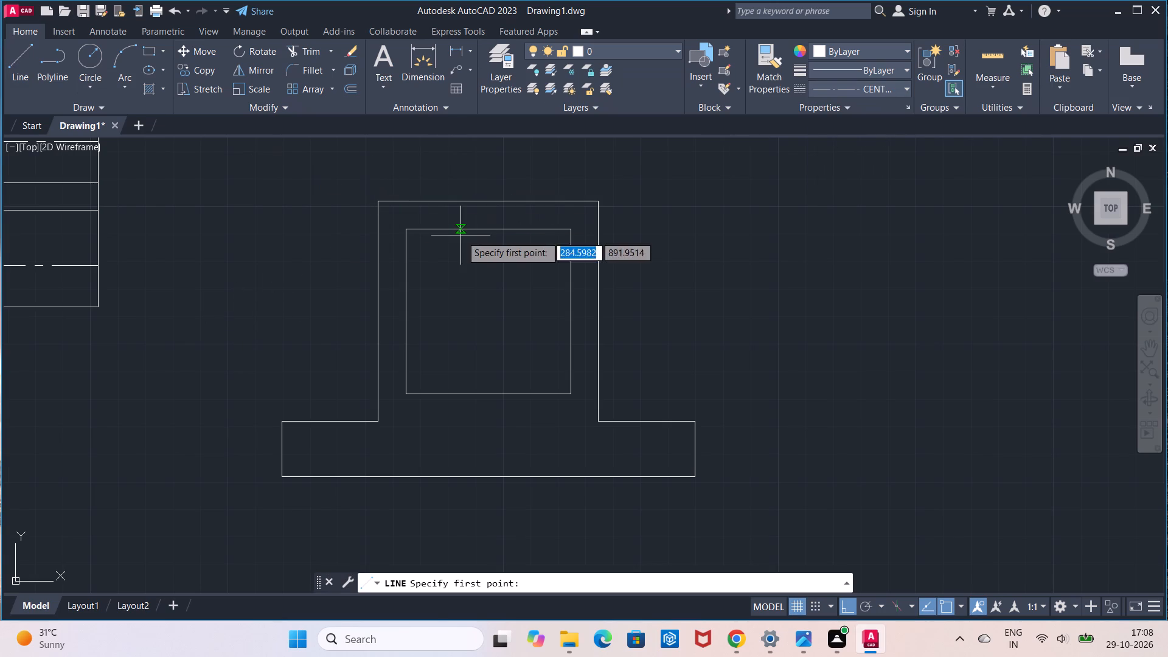
{"action": "left_click", "coordinate": [488, 229]}
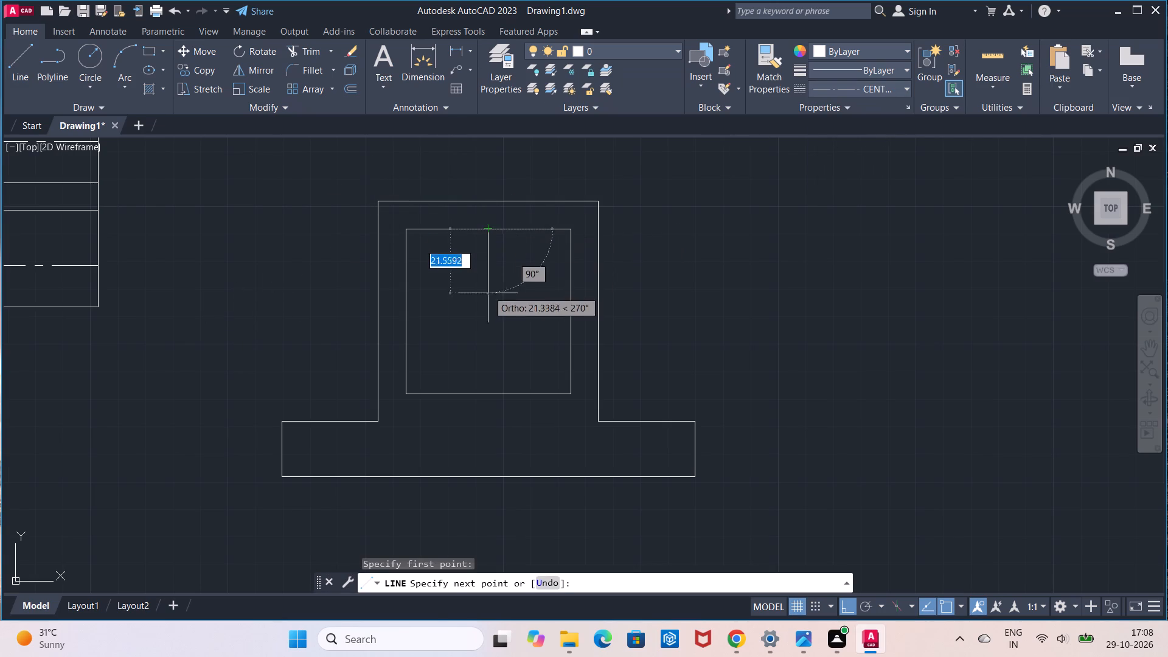
{"action": "left_click", "coordinate": [488, 395]}
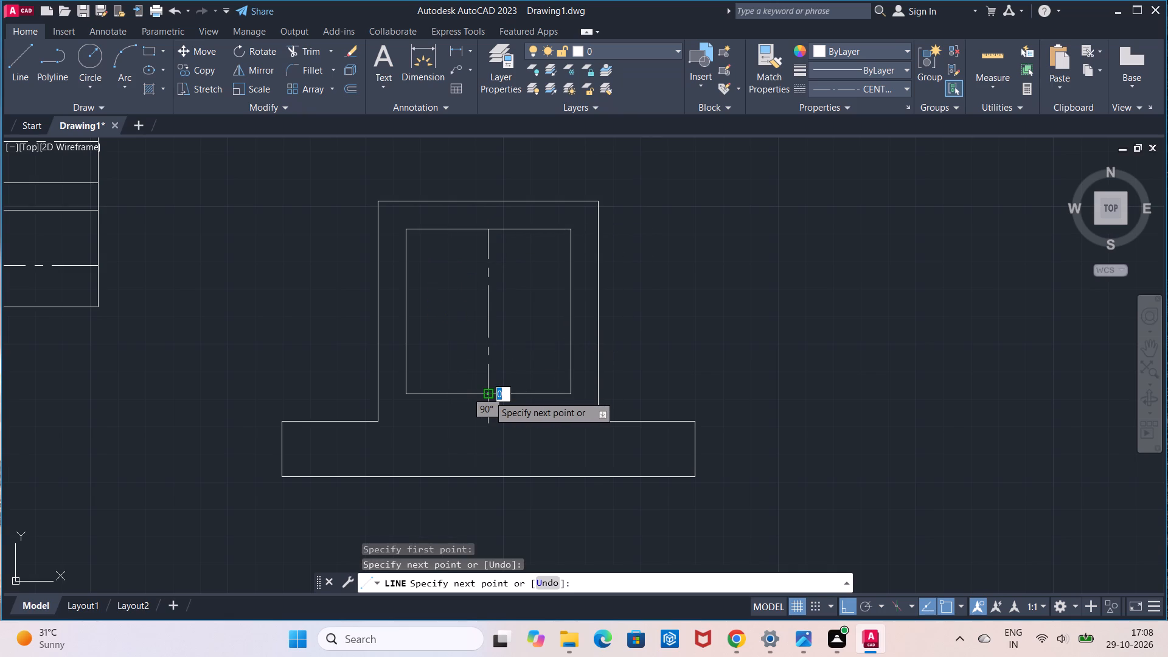
{"action": "key", "text": "Escape"}
{"action": "left_click", "coordinate": [15, 73]}
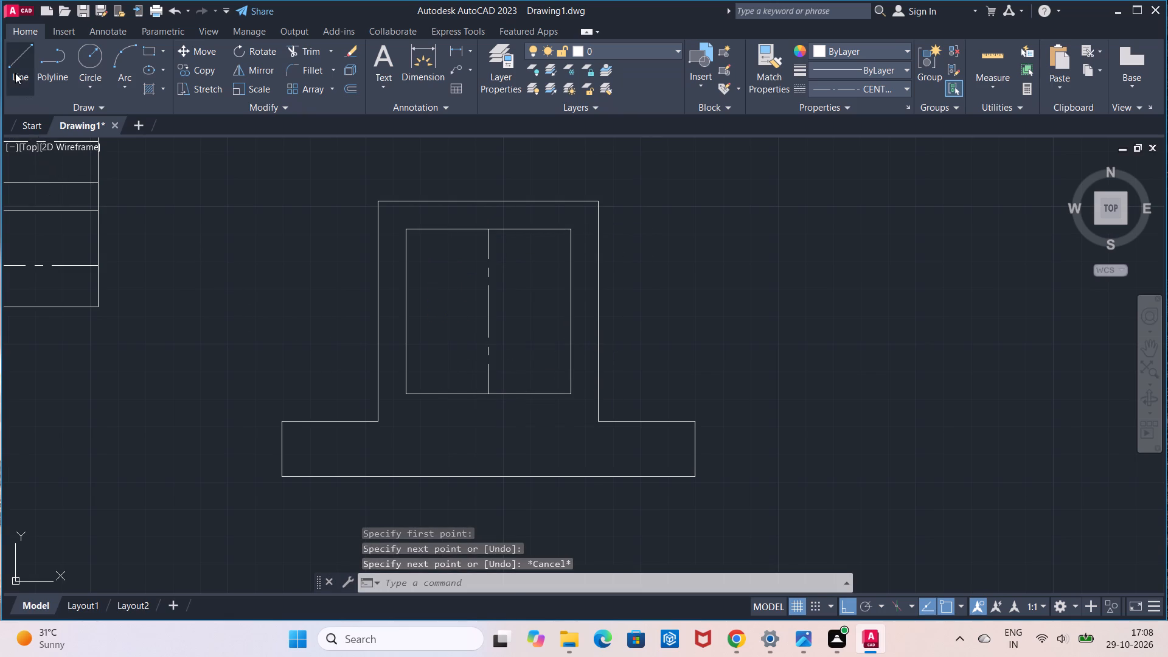
{"action": "left_click", "coordinate": [402, 308]}
{"action": "left_click", "coordinate": [566, 308]}
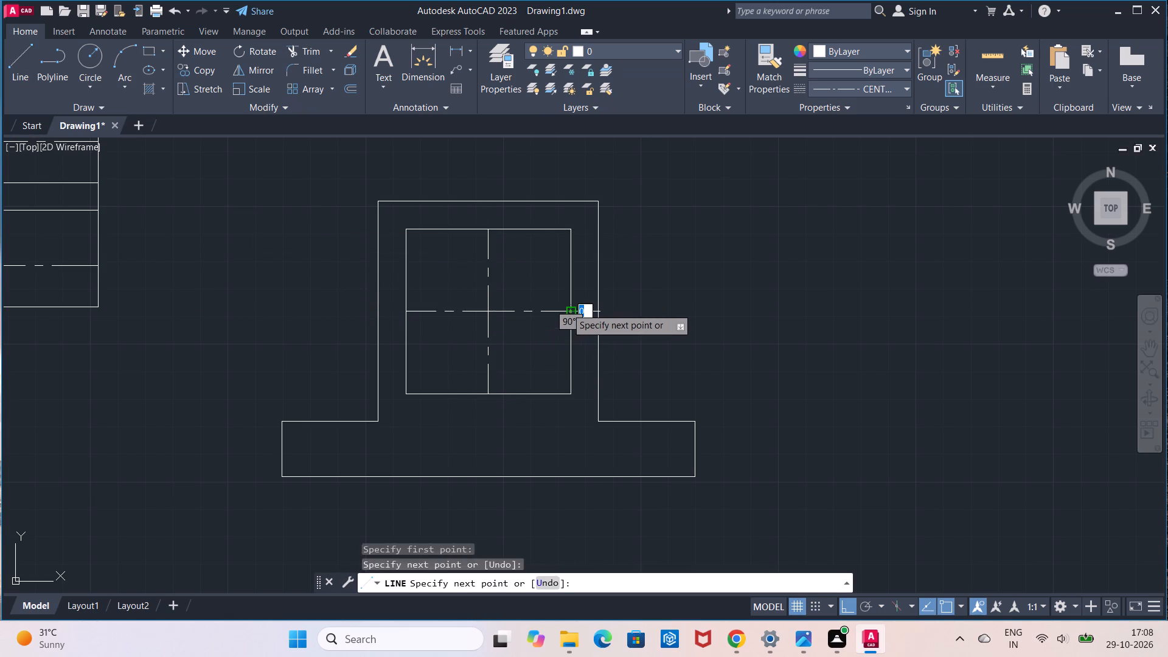
Restore the ByLayer linetype and draw a circle of radius 15 centred where the inner square's centre lines cross.
{"action": "key", "text": "Escape"}
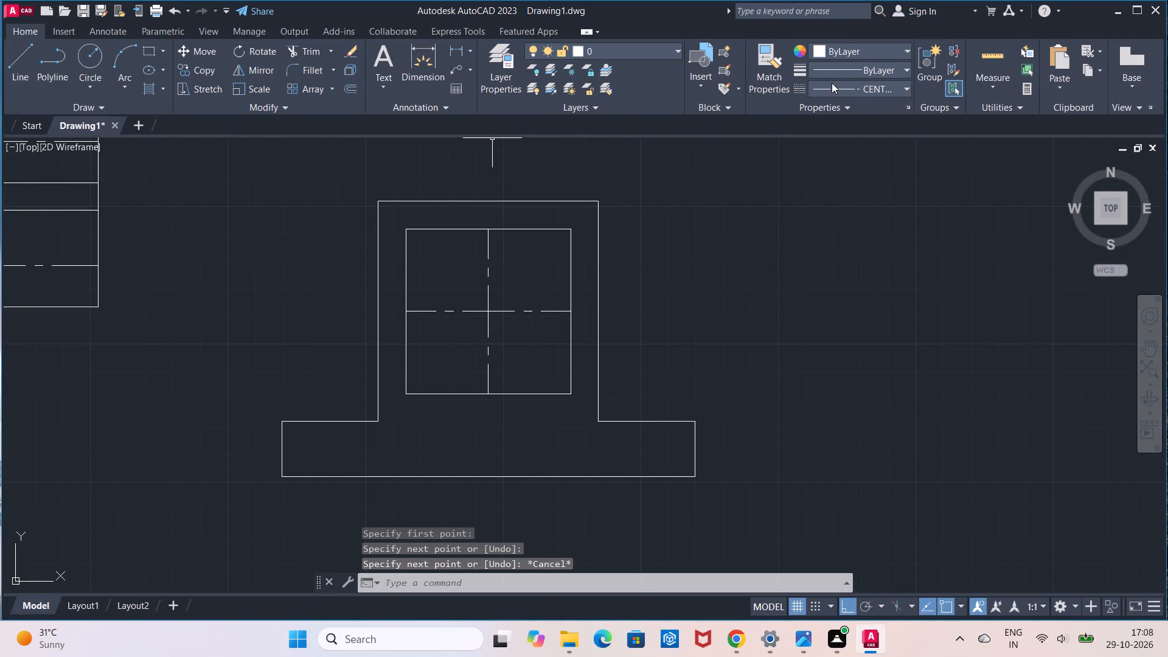
{"action": "left_click", "coordinate": [842, 82]}
{"action": "left_click", "coordinate": [848, 110]}
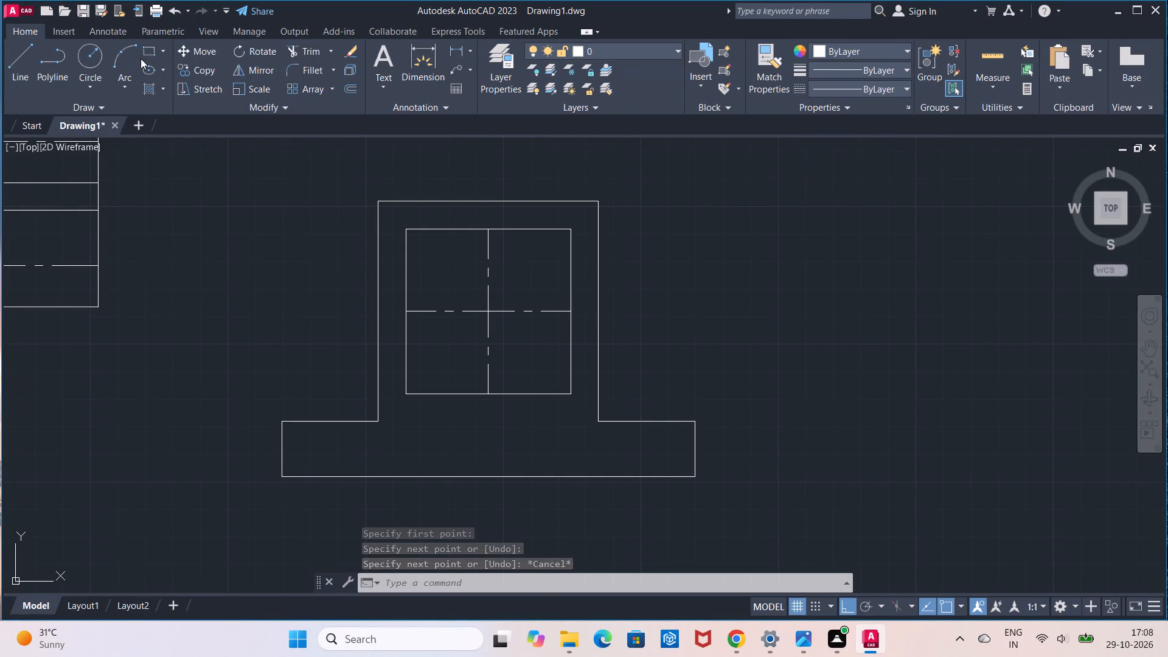
{"action": "left_click", "coordinate": [94, 60]}
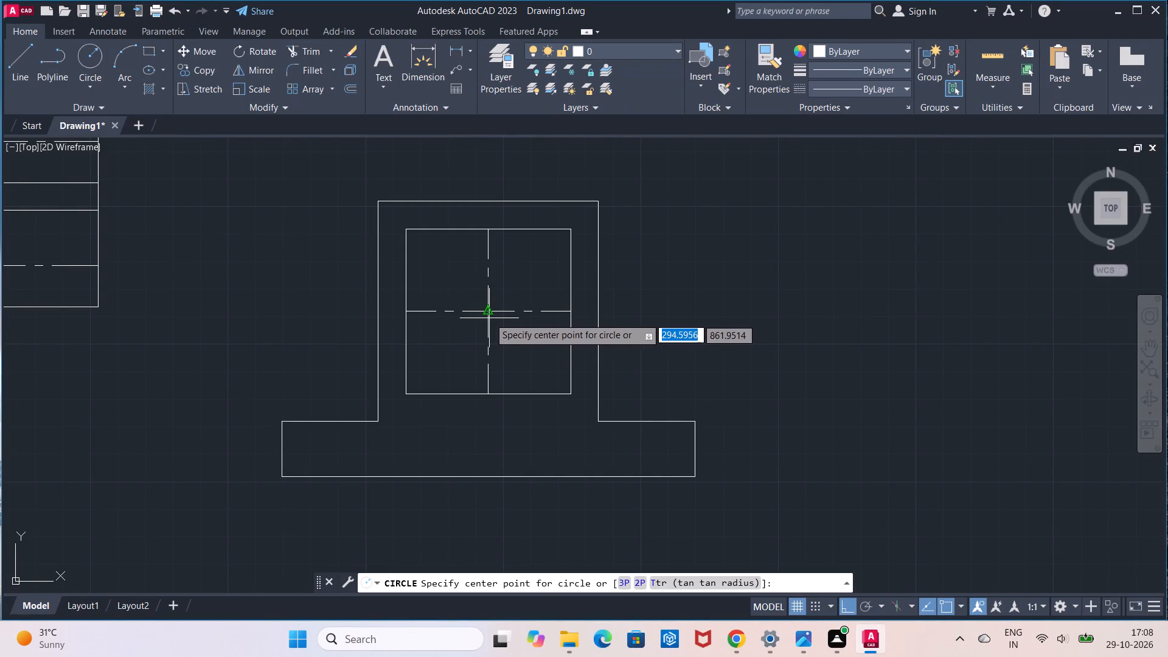
{"action": "left_click", "coordinate": [490, 314]}
{"action": "type", "text": "15"}
{"action": "key", "text": "Return"}
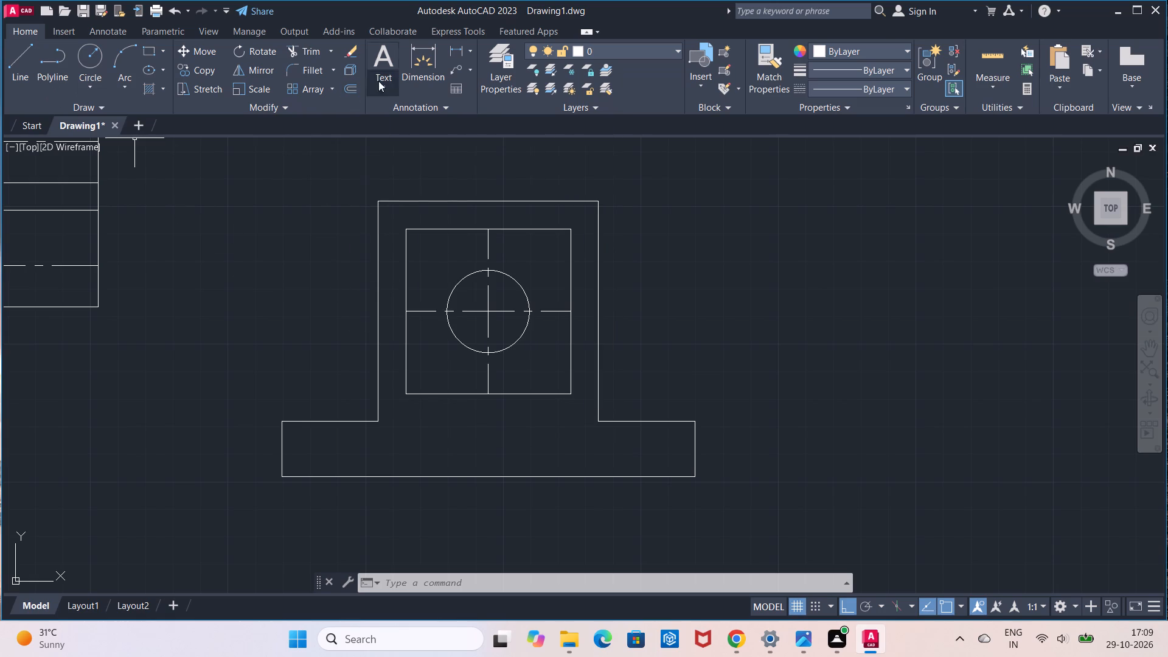
Place a vertical linear dimension of 5 upward from the inner square's lower-left corner, outside the block's left side.
{"action": "left_click_drag", "start_coordinate": [460, 54], "coordinate": [455, 73]}
{"action": "left_click_drag", "start_coordinate": [456, 52], "coordinate": [448, 64]}
{"action": "left_click", "coordinate": [455, 50]}
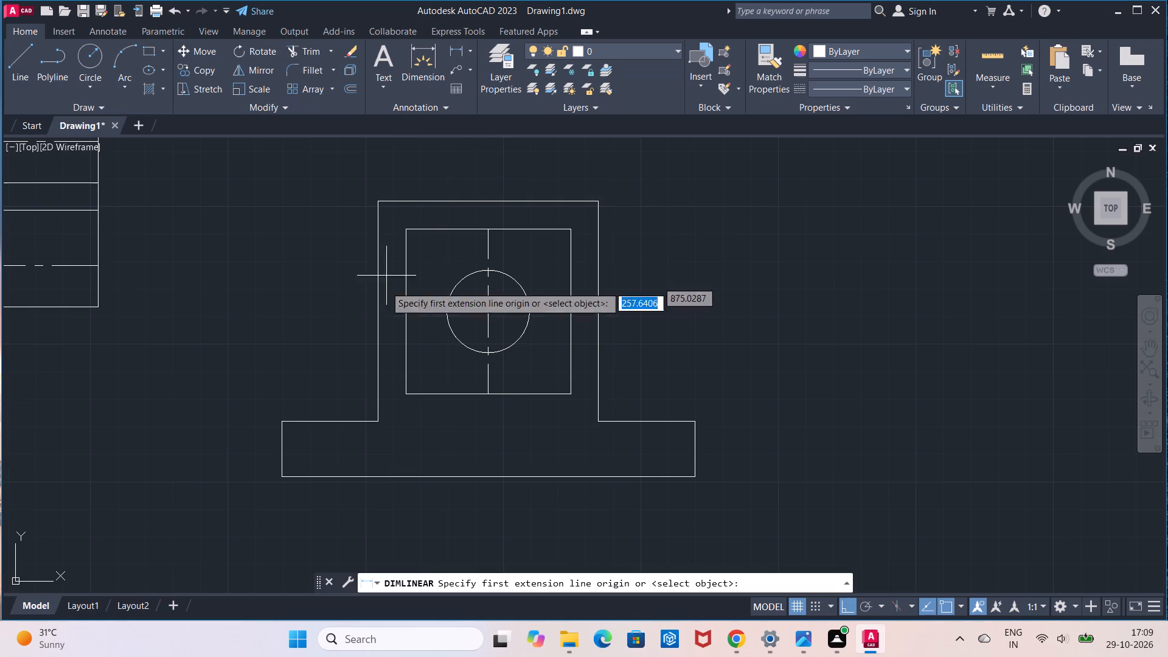
{"action": "left_click", "coordinate": [405, 398]}
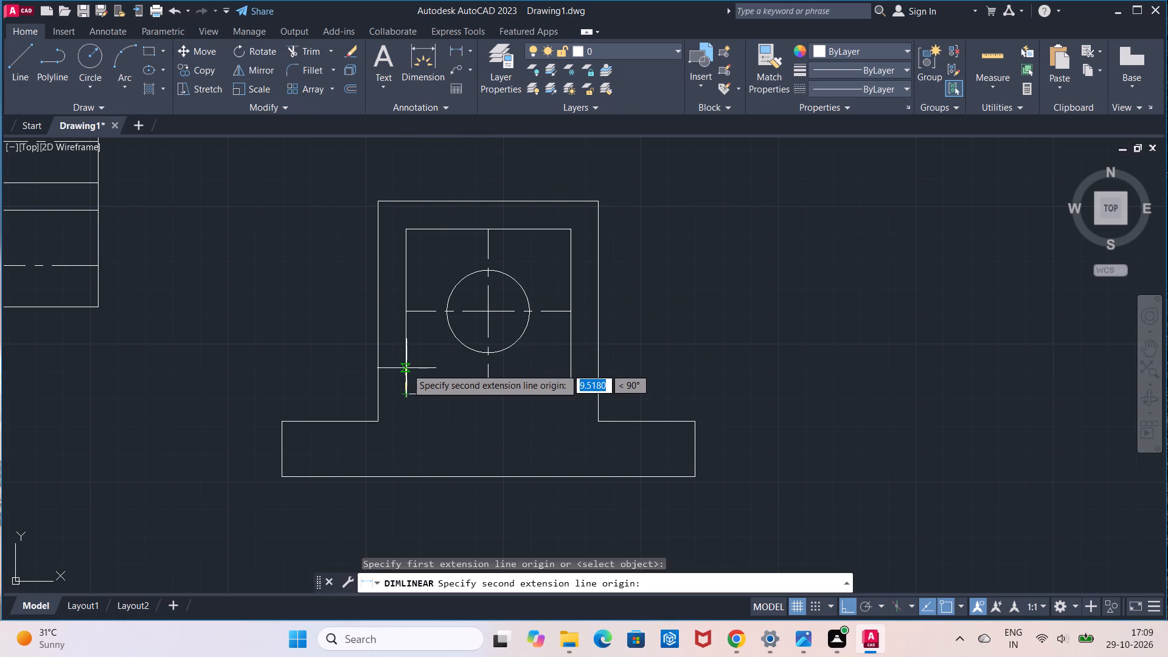
{"action": "key", "text": "5"}
{"action": "key", "text": "Return"}
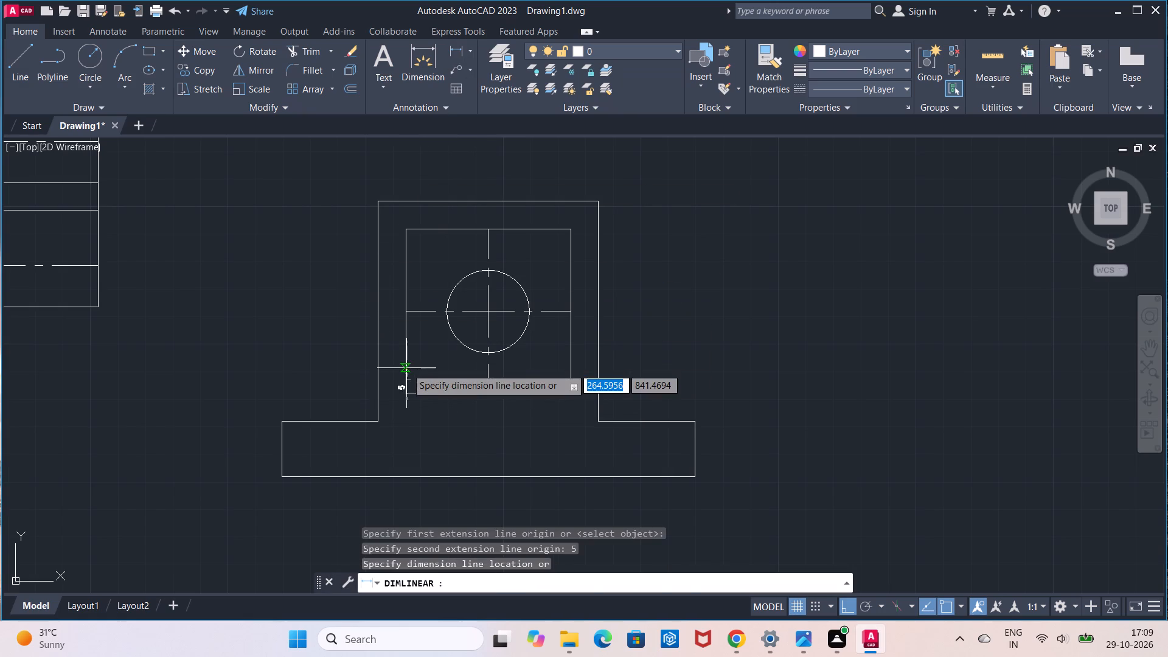
{"action": "left_click", "coordinate": [367, 370]}
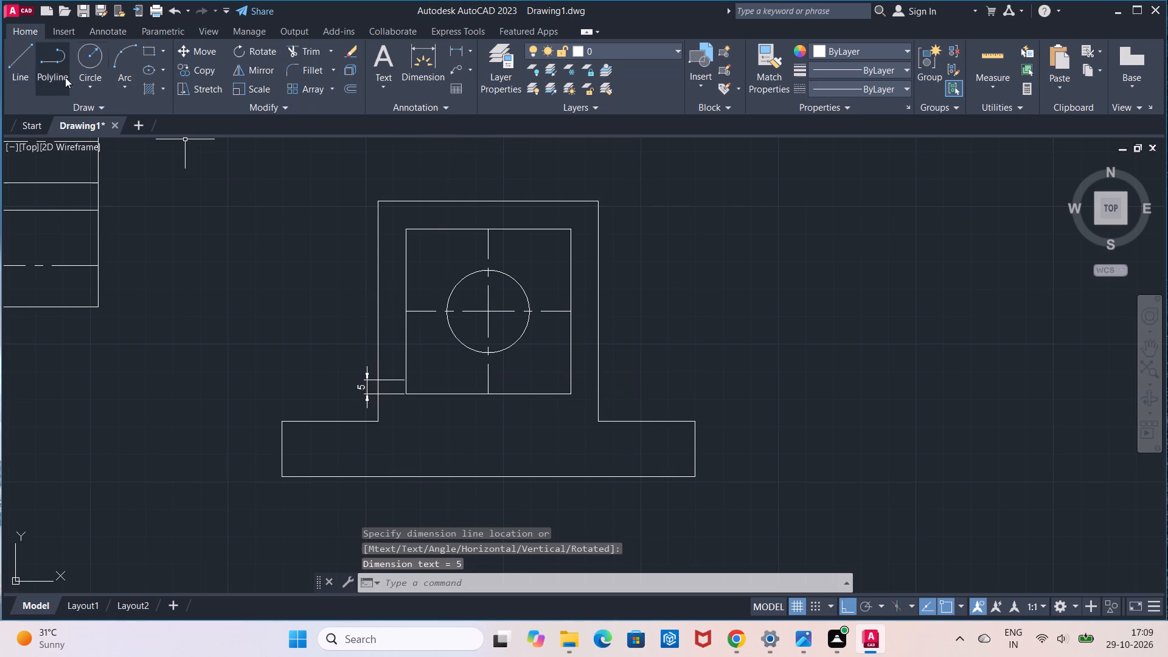
Draw a short horizontal line from the block's left side to the inner square's left side, level with the dimension's upper extension line.
{"action": "left_click", "coordinate": [17, 66]}
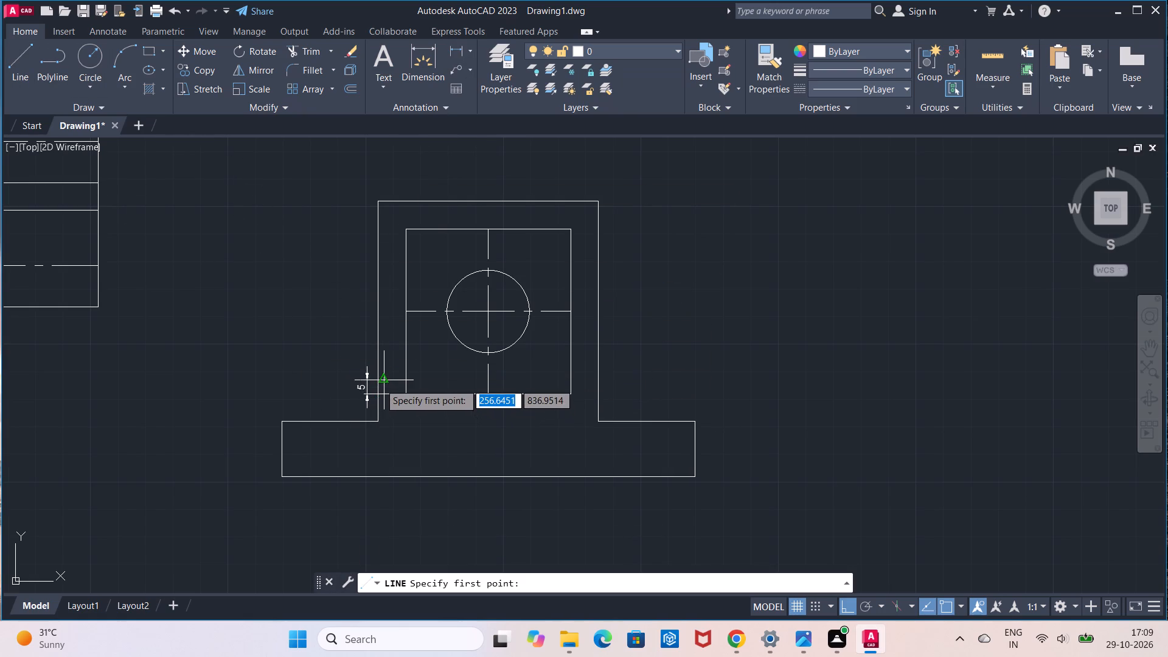
{"action": "left_click", "coordinate": [375, 380]}
{"action": "left_click", "coordinate": [408, 383]}
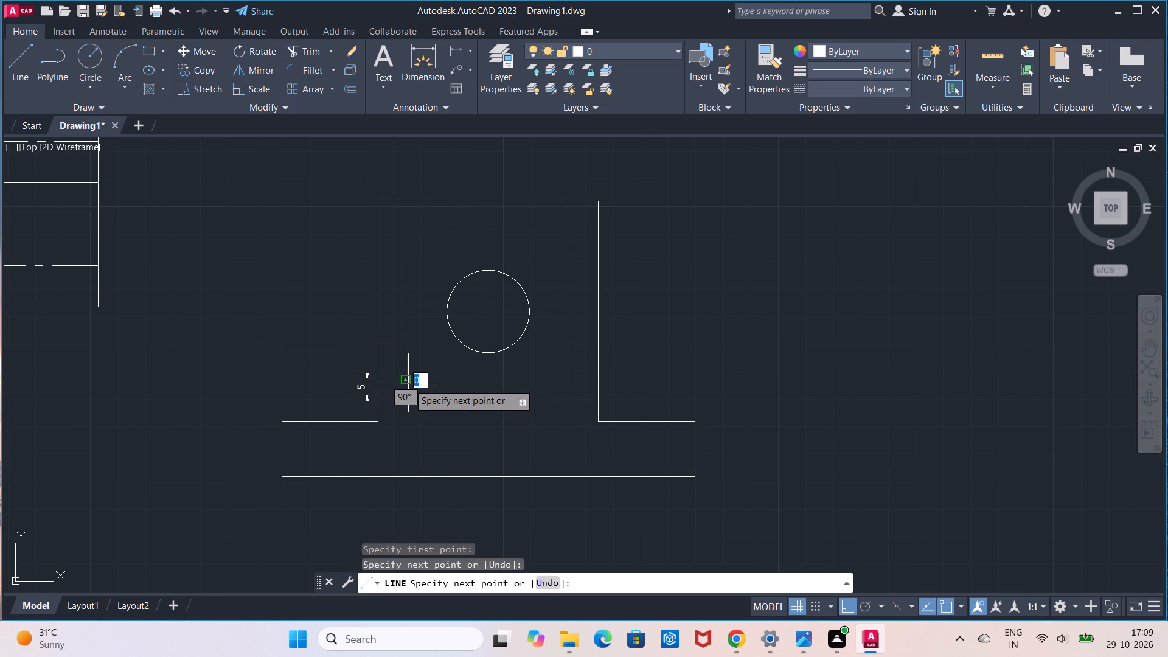
{"action": "key", "text": "Escape"}
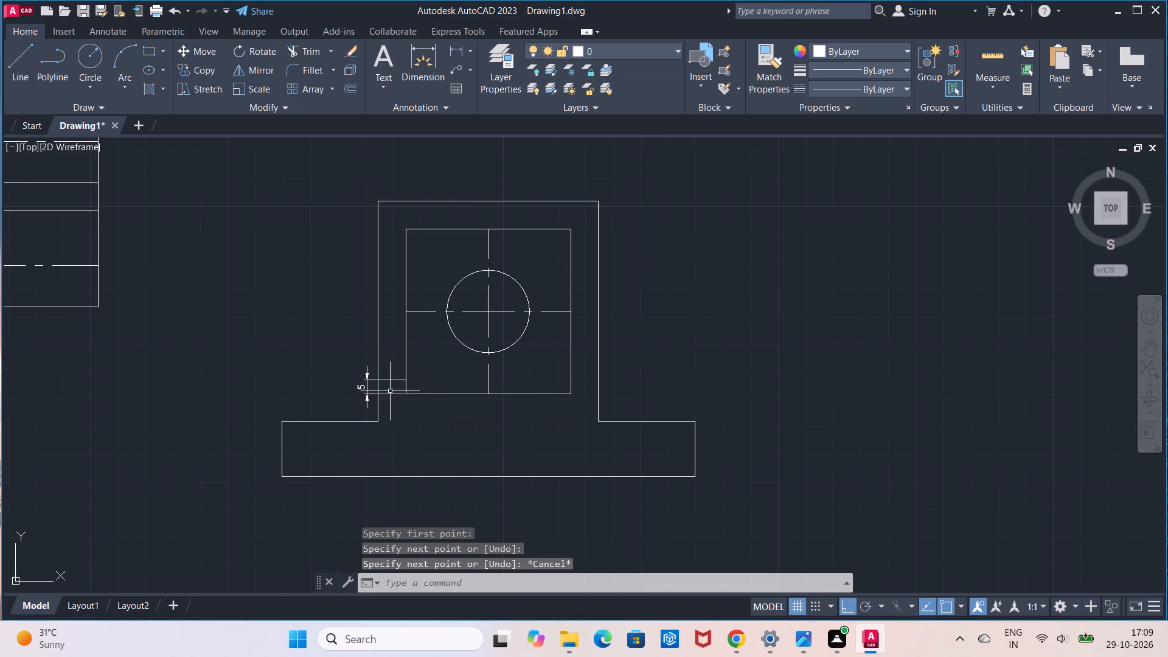
Delete the 5-unit reference dimension beside the block's left side.
{"action": "left_click", "coordinate": [362, 391]}
{"action": "key", "text": "Delete"}
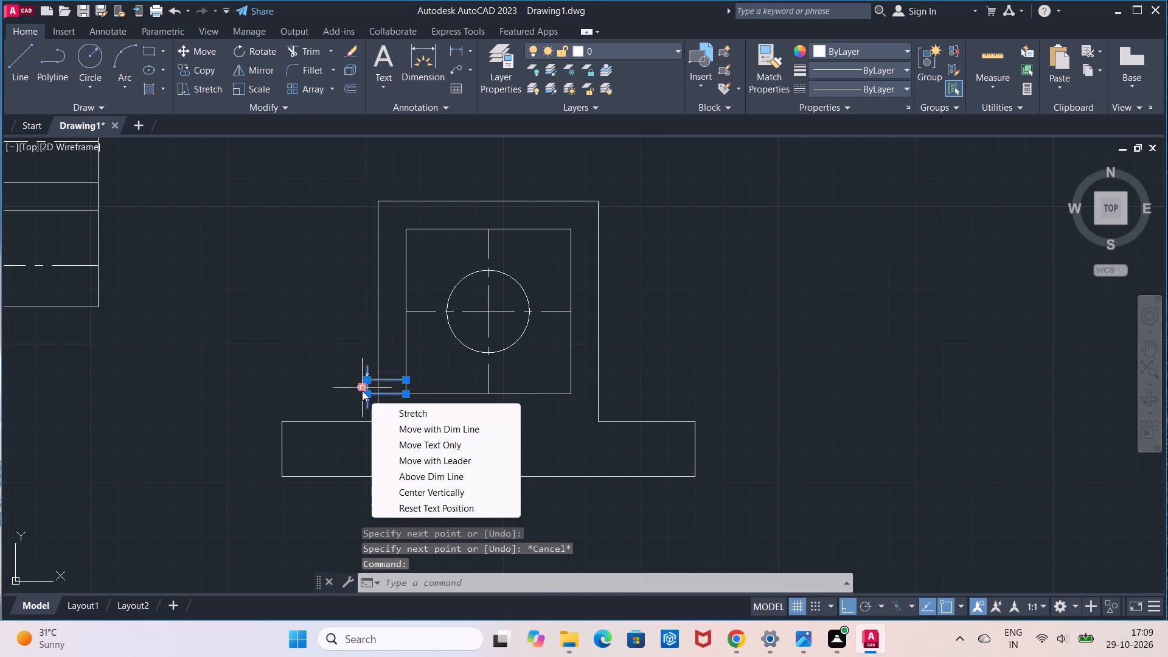
{"action": "key", "text": "Delete"}
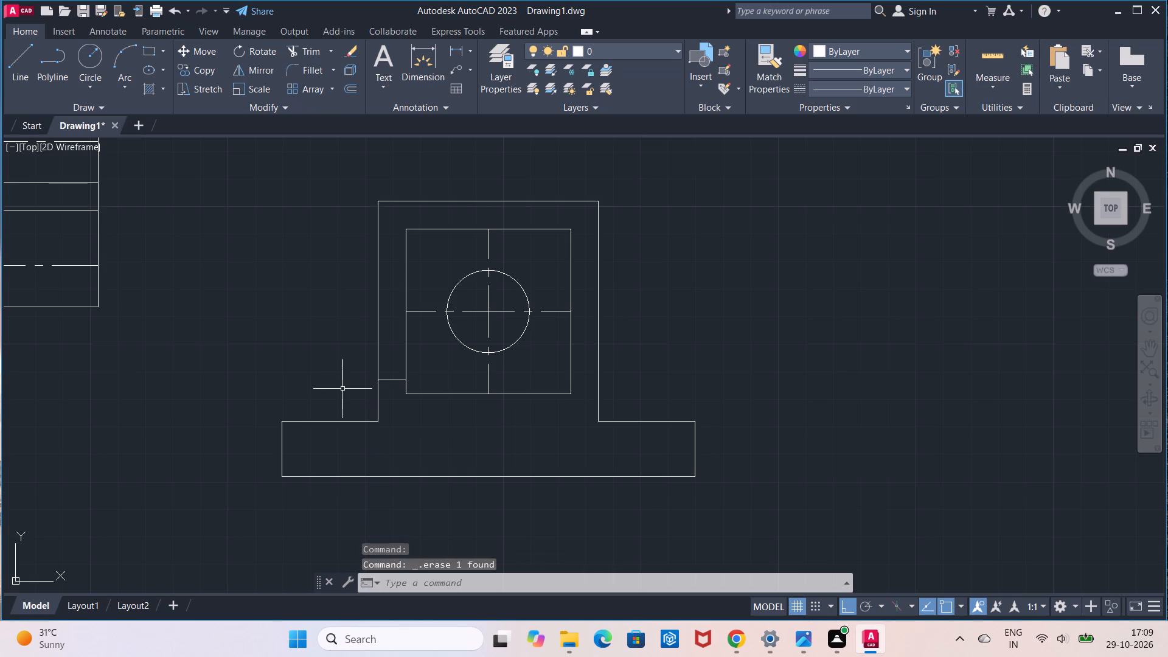
Offset the short horizontal line between the block and the inner square 5 upward.
{"action": "left_click", "coordinate": [396, 379]}
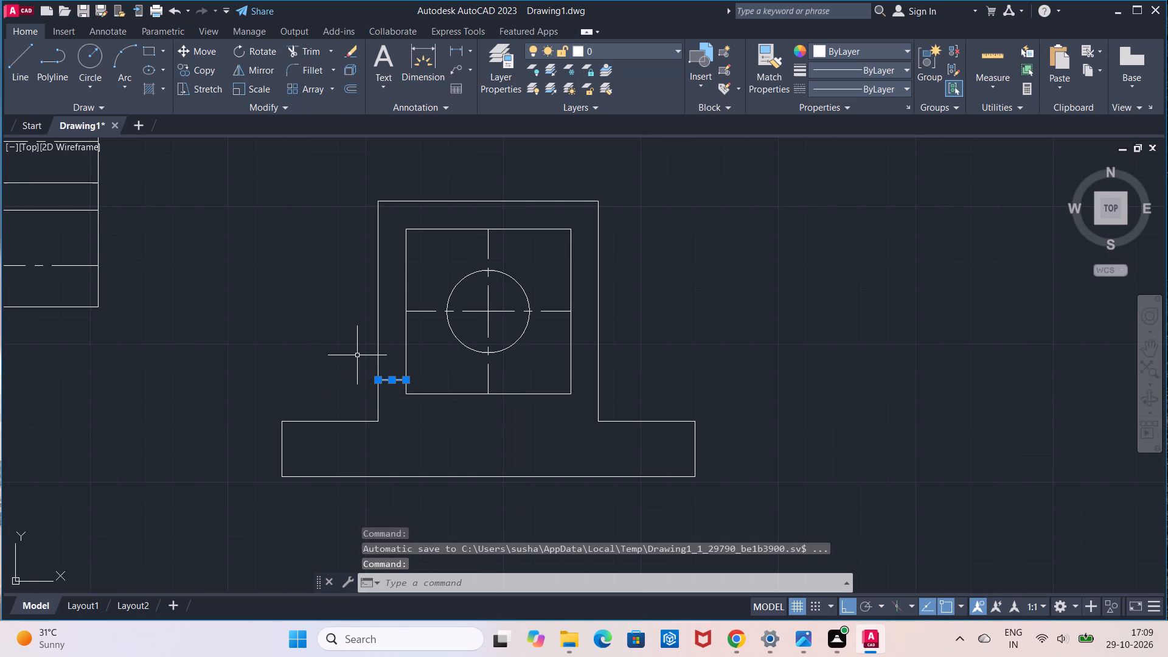
{"action": "key", "text": "Escape"}
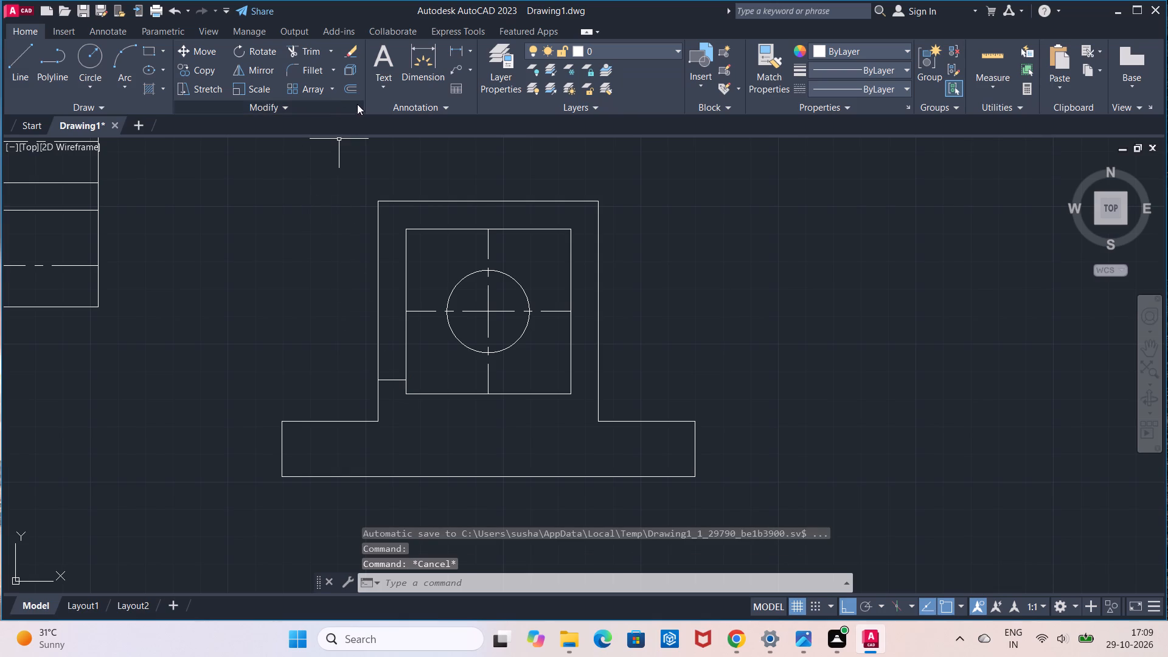
{"action": "left_click", "coordinate": [349, 89]}
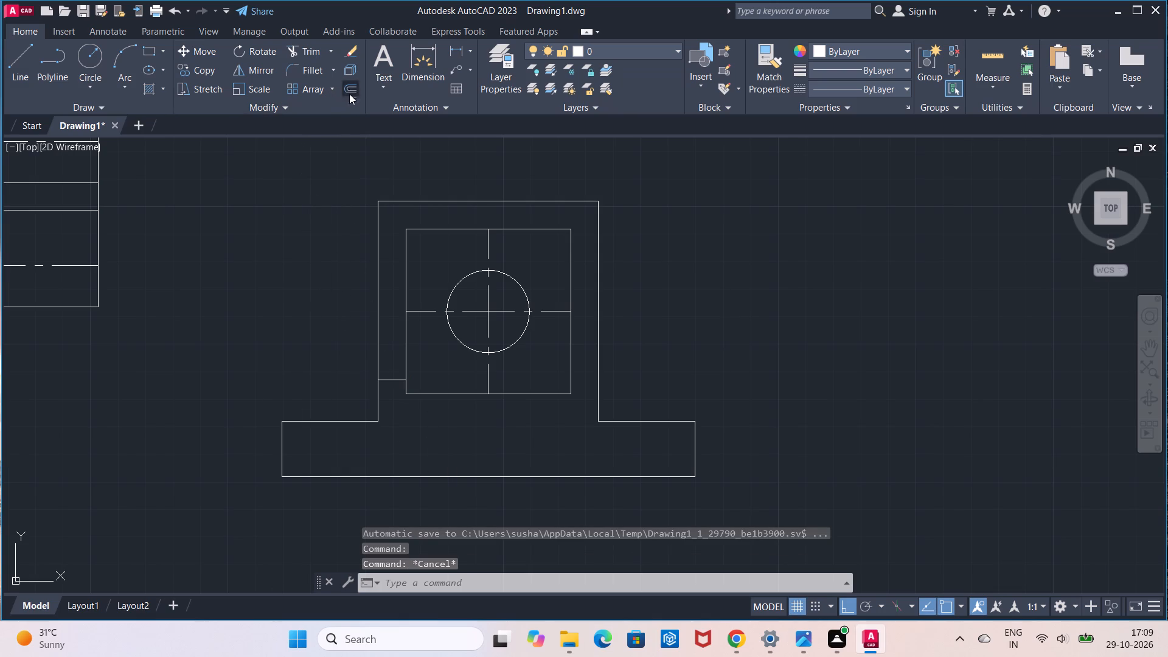
{"action": "left_click", "coordinate": [389, 383]}
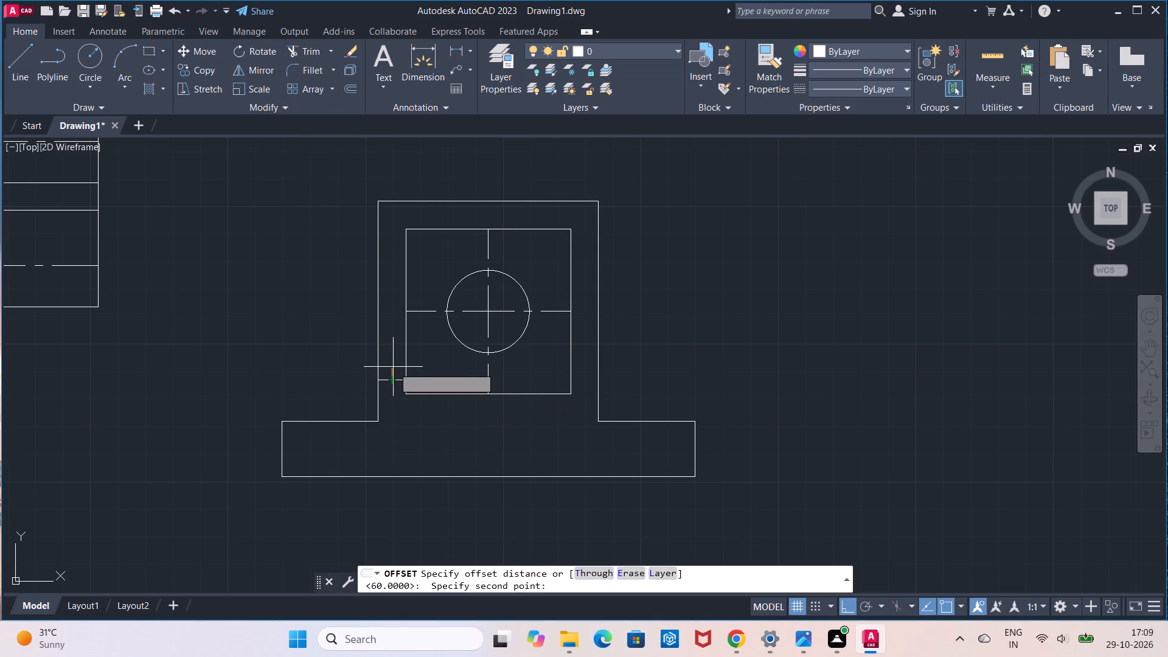
{"action": "key", "text": "5"}
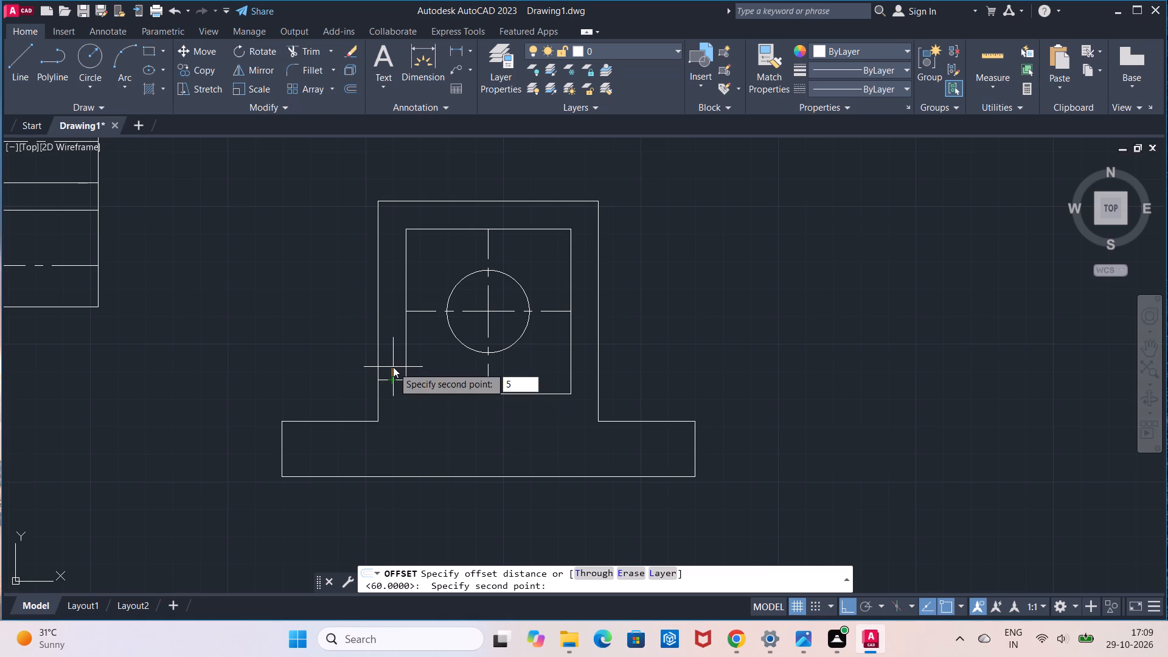
{"action": "key", "text": "Return"}
{"action": "left_click", "coordinate": [394, 378]}
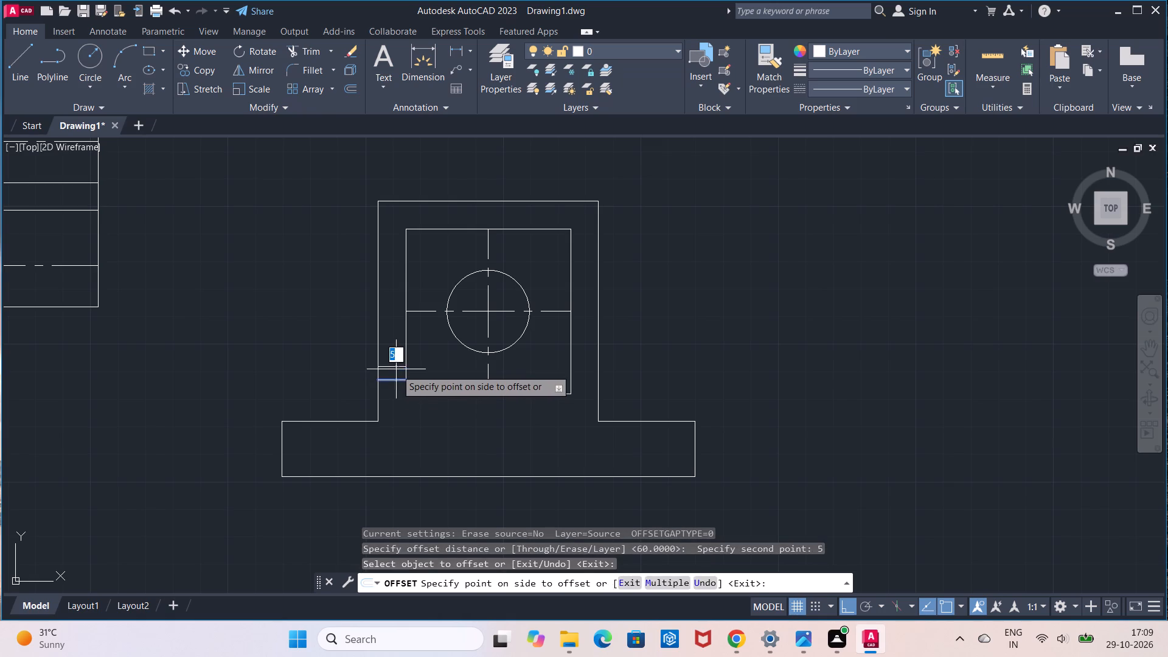
{"action": "left_click", "coordinate": [396, 369]}
{"action": "key", "text": "Escape"}
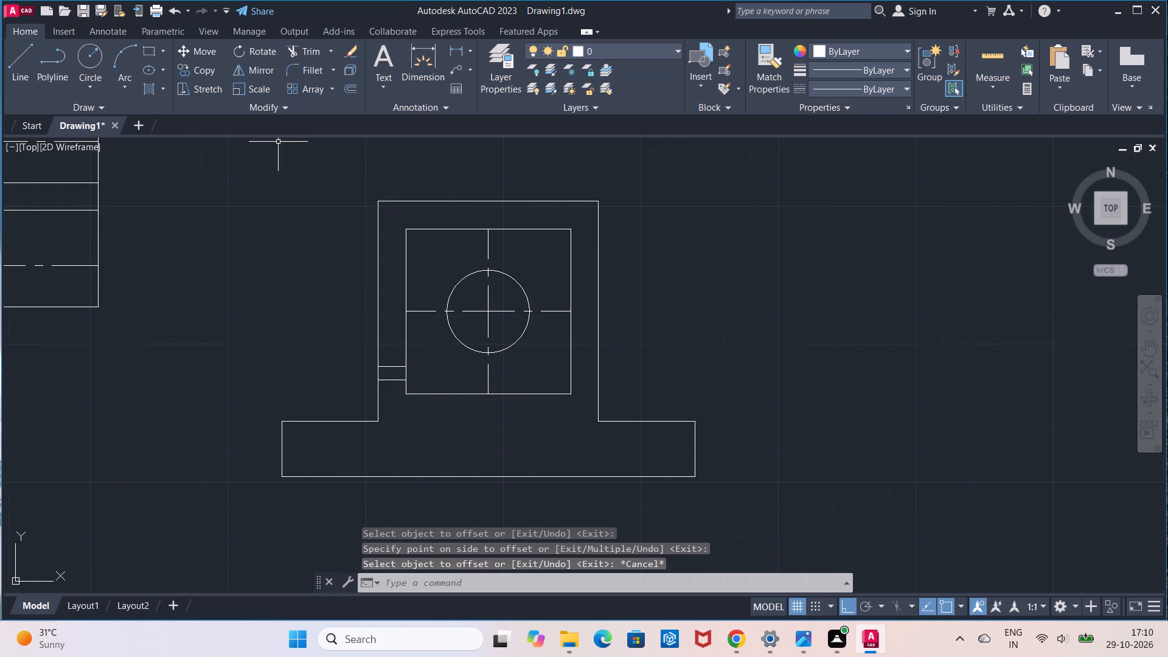
Delete the lower of the two short horizontal lines, keeping only the offset copy.
{"action": "left_click", "coordinate": [385, 381]}
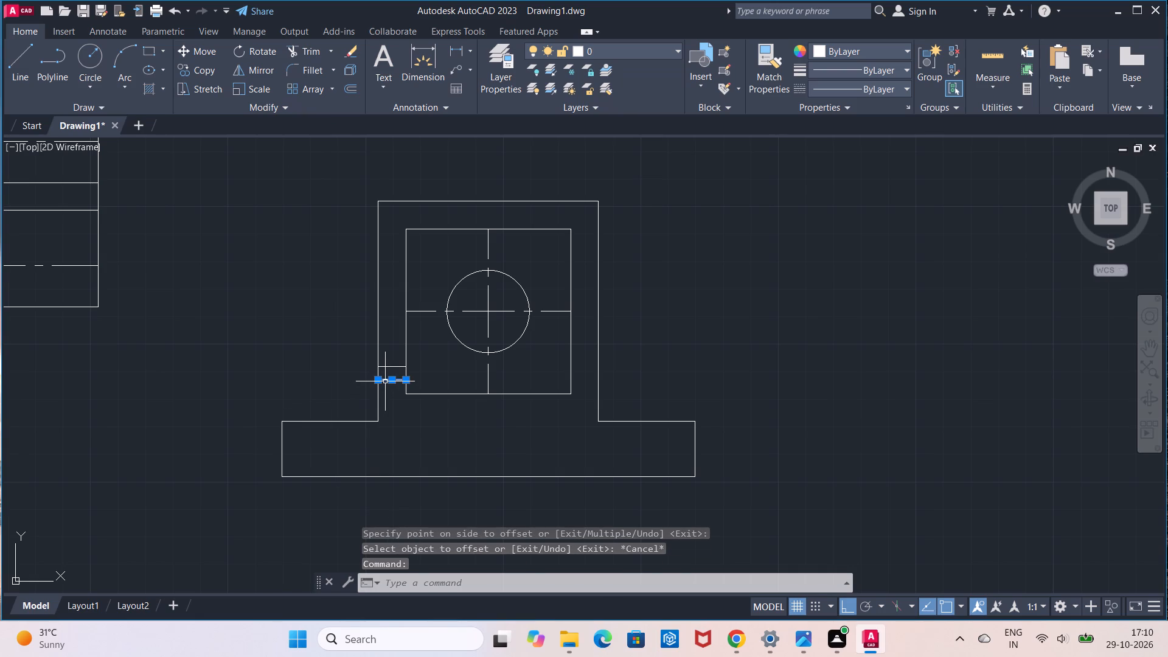
{"action": "key", "text": "Delete"}
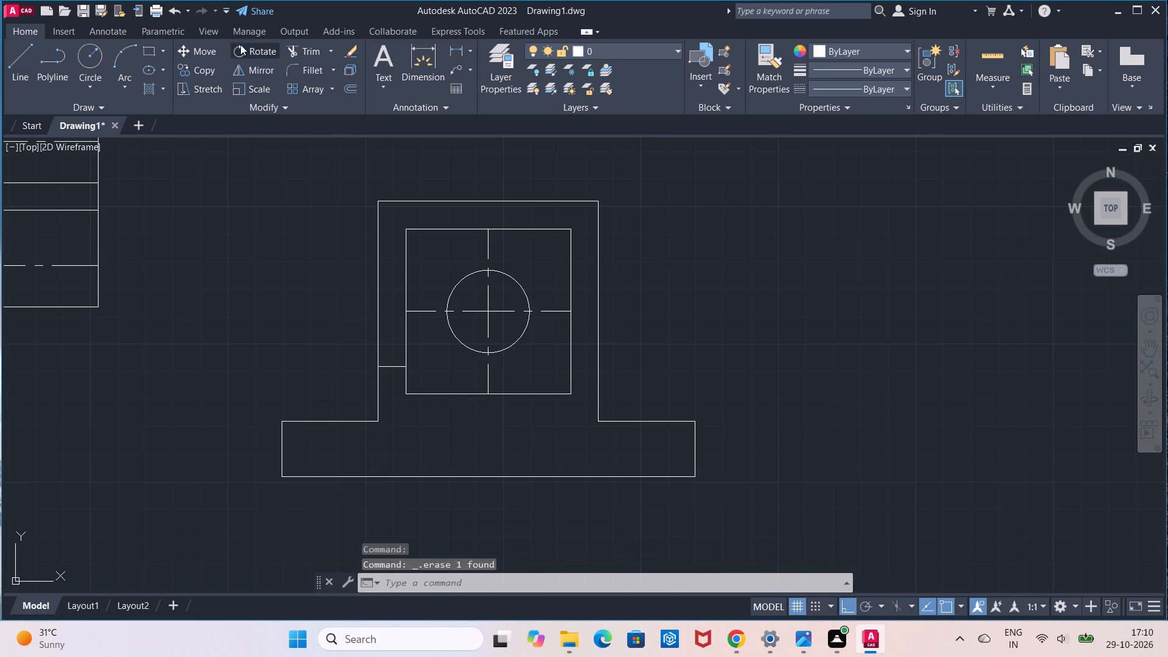
Mirror the short horizontal line to the block's right side about the inner square's vertical centre line, keeping the source line.
{"action": "left_click", "coordinate": [248, 61]}
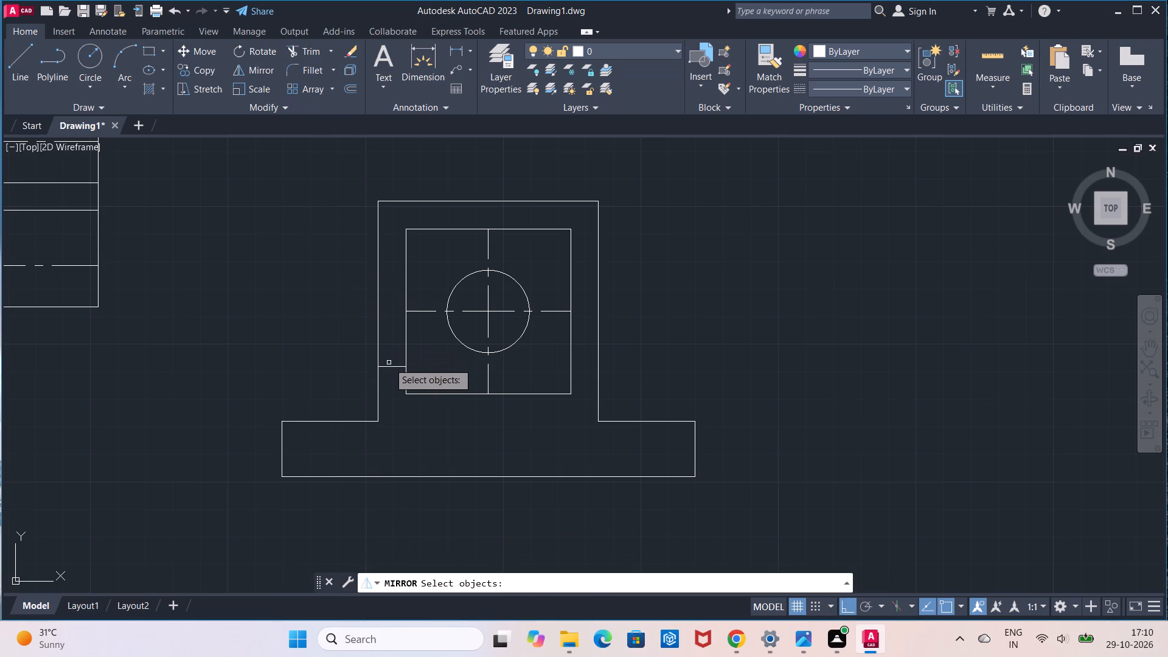
{"action": "left_click", "coordinate": [389, 364]}
{"action": "key", "text": "Escape"}
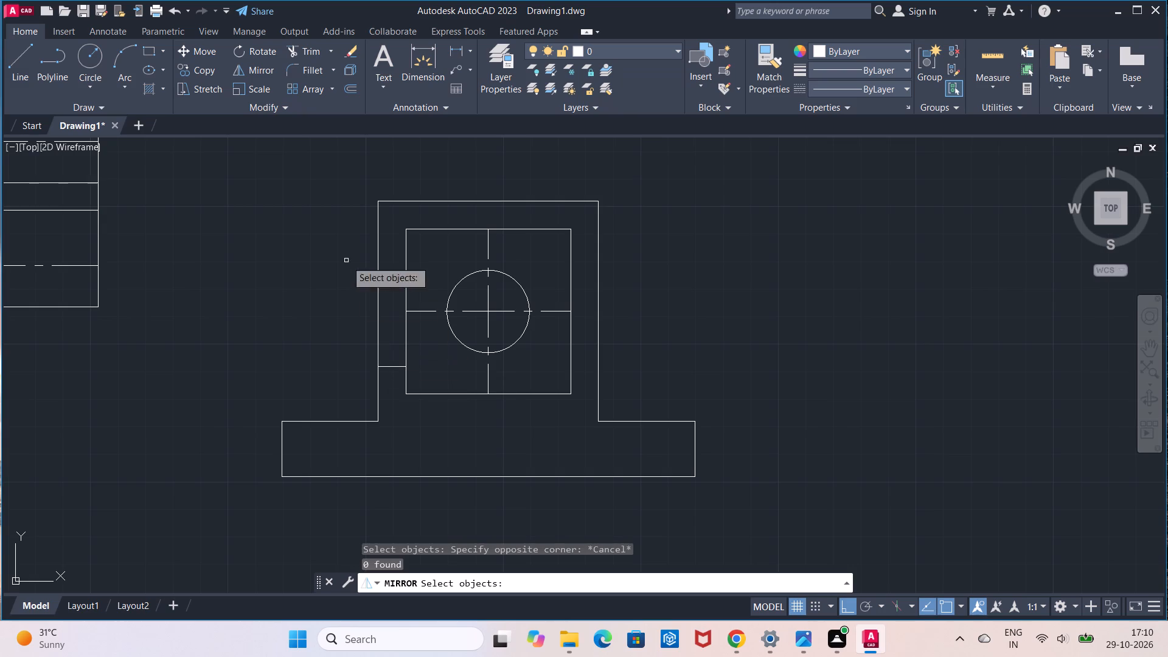
{"action": "left_click", "coordinate": [395, 367]}
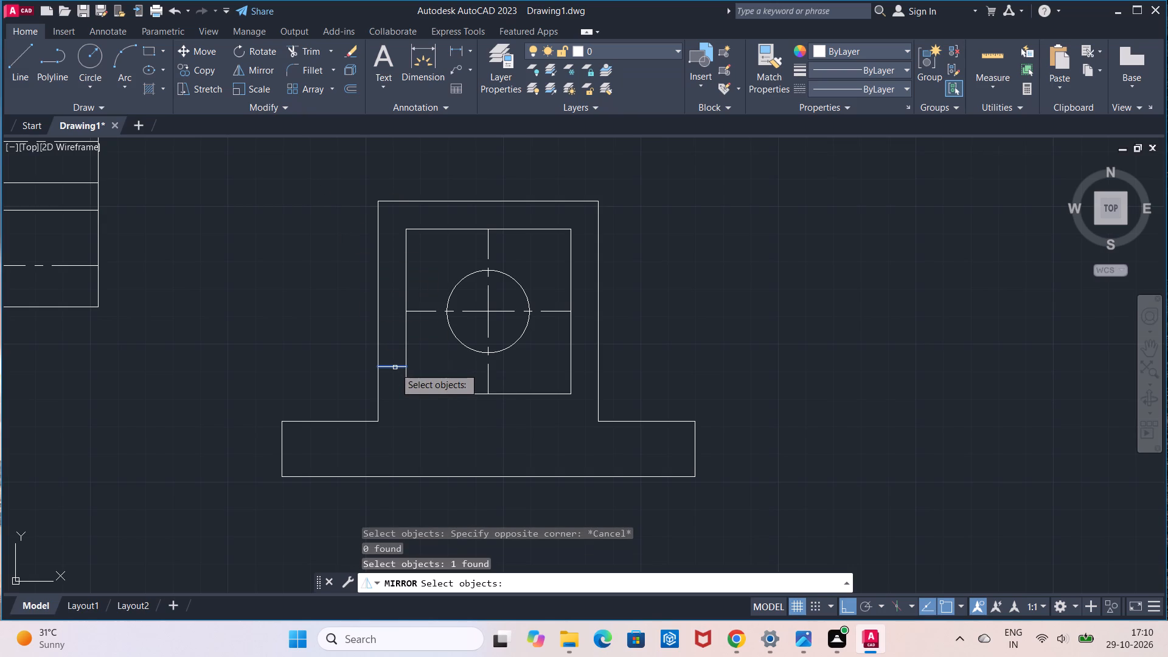
{"action": "key", "text": "Return"}
{"action": "left_click", "coordinate": [487, 397]}
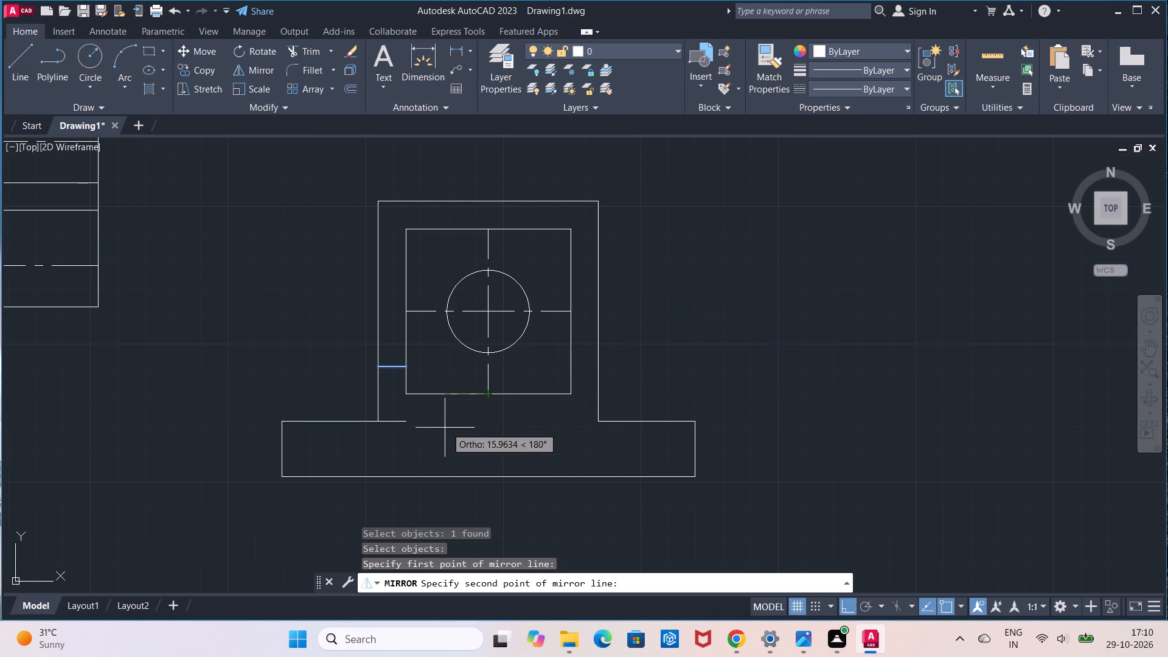
{"action": "left_click", "coordinate": [464, 419]}
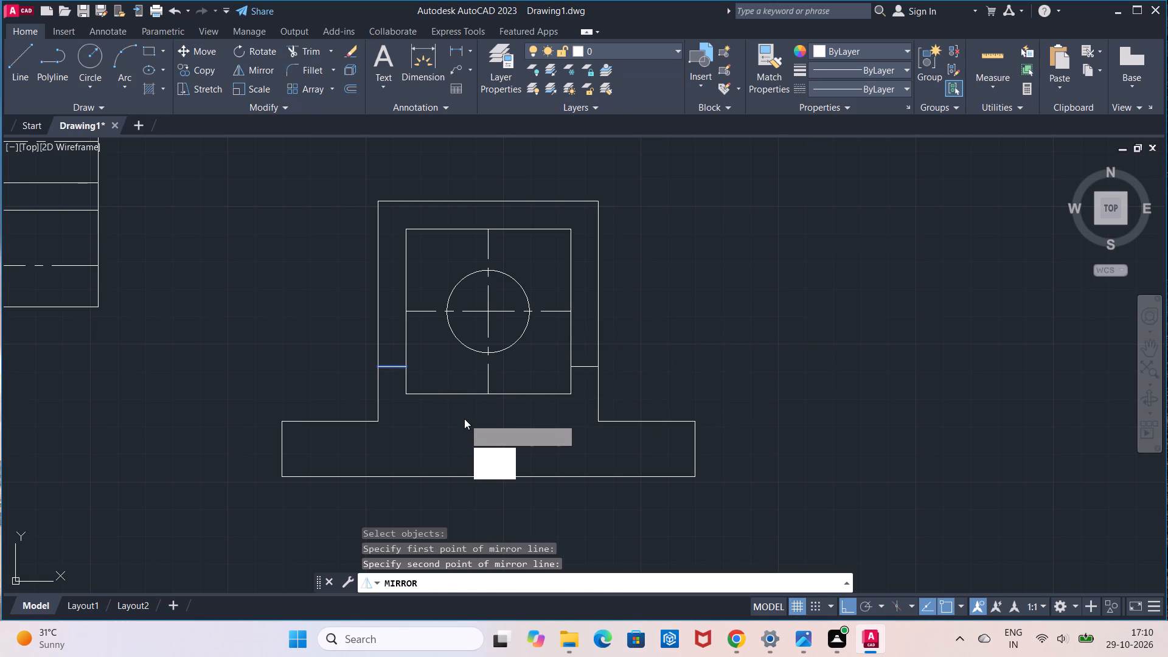
{"action": "left_click", "coordinate": [464, 419]}
{"action": "left_click_drag", "start_coordinate": [477, 465], "coordinate": [464, 419]}
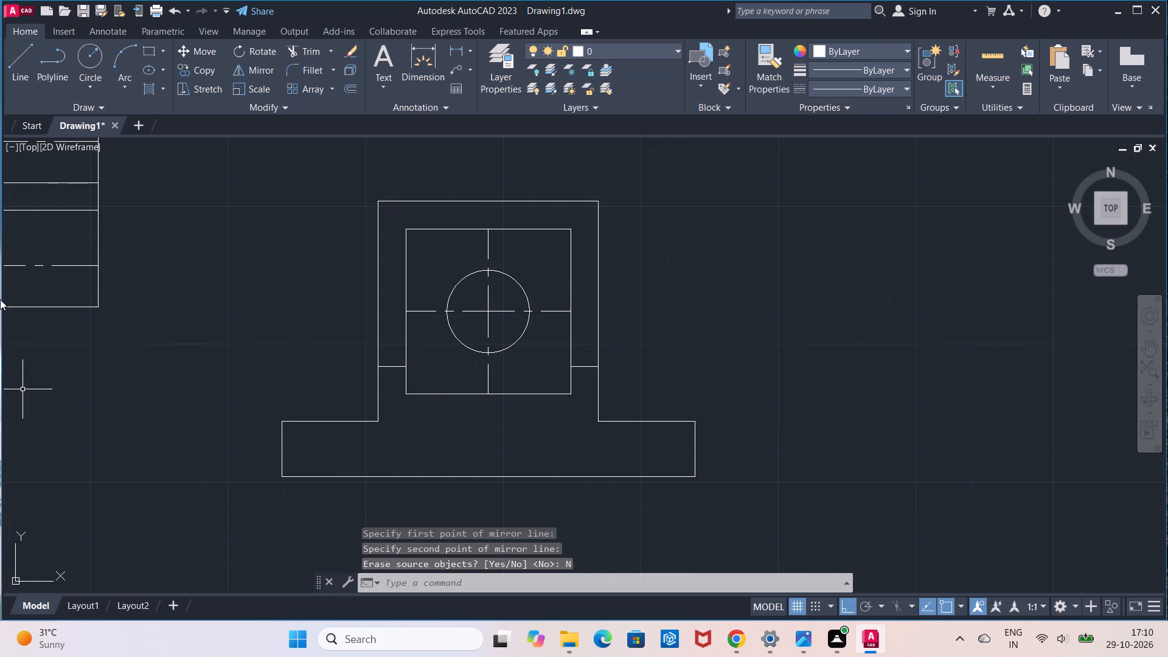
Join the linework of all three views into polylines with the Join command.
{"action": "scroll", "coordinate": [0, 299], "scroll_direction": "down", "scroll_amount": 1}
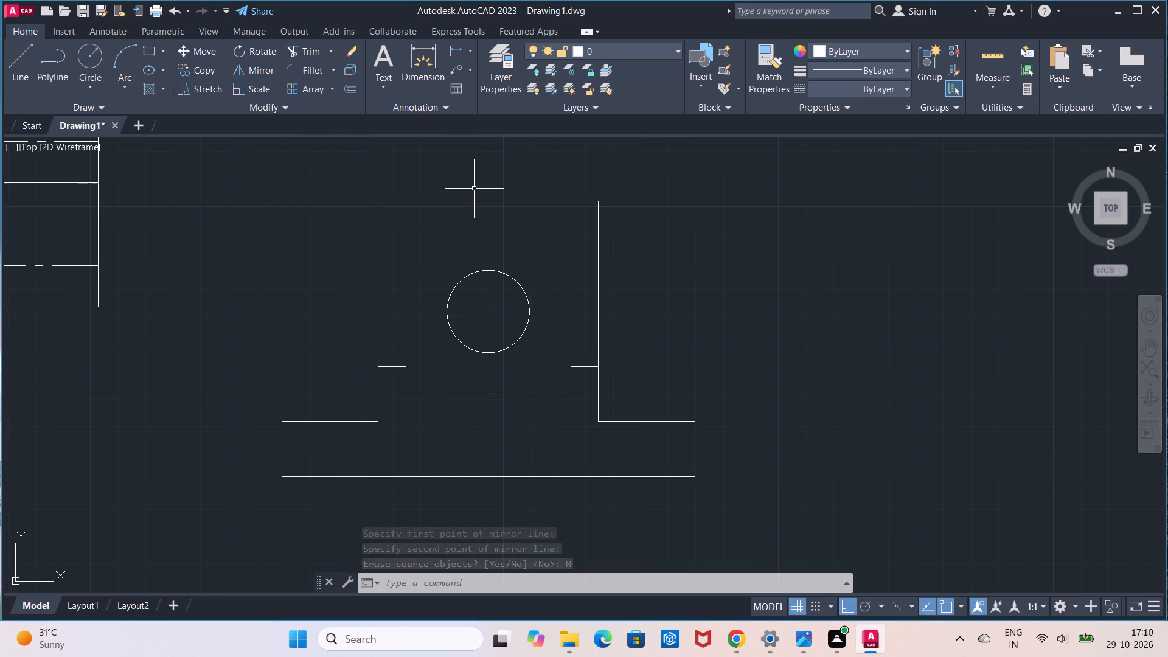
{"action": "scroll", "coordinate": [474, 189], "scroll_direction": "down", "scroll_amount": 2}
{"action": "middle_click_drag", "start_coordinate": [474, 190], "coordinate": [520, 321]}
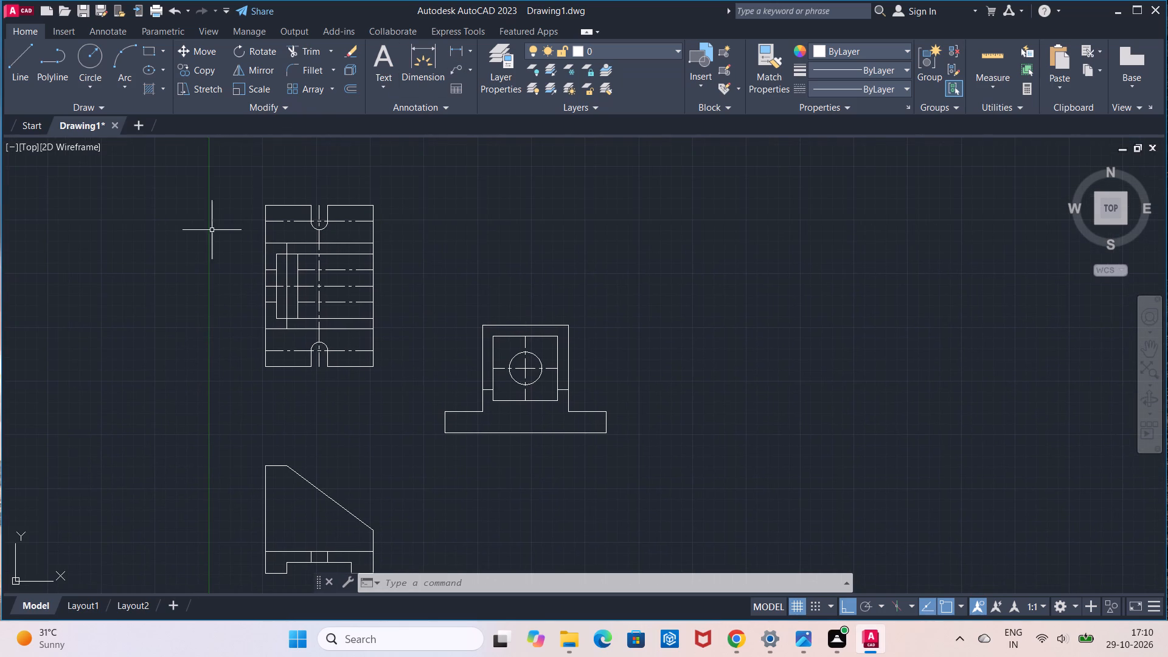
{"action": "left_click", "coordinate": [236, 156]}
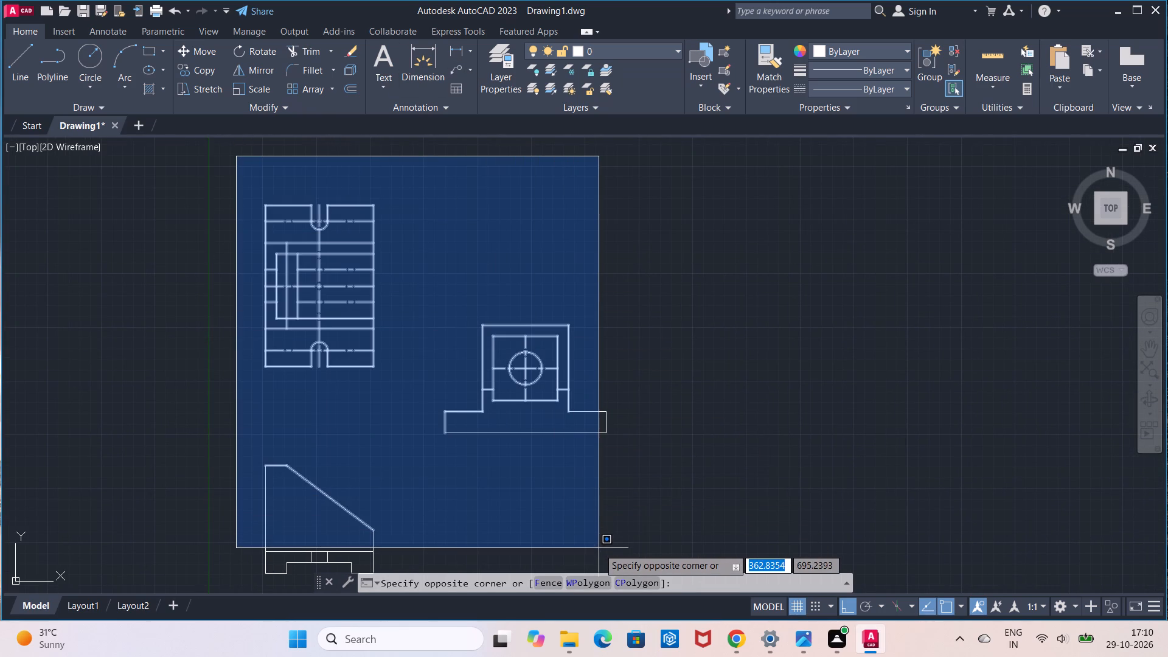
{"action": "scroll", "coordinate": [599, 548], "scroll_direction": "down", "scroll_amount": 1}
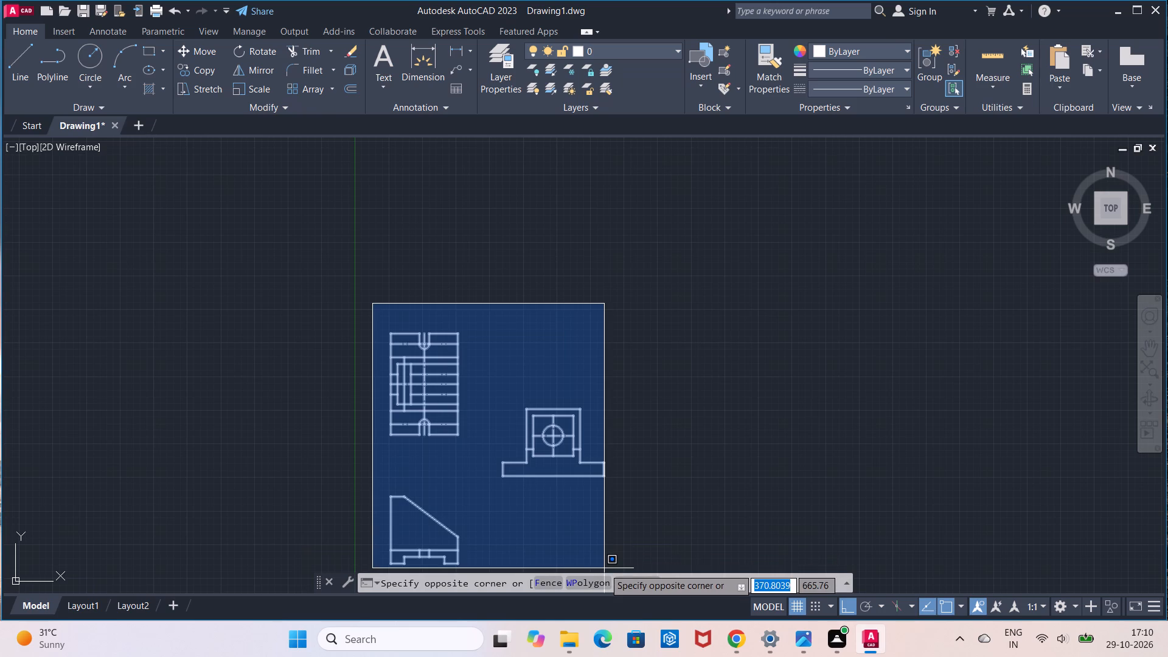
{"action": "left_click", "coordinate": [604, 568]}
{"action": "left_click_drag", "start_coordinate": [597, 550], "coordinate": [597, 529]}
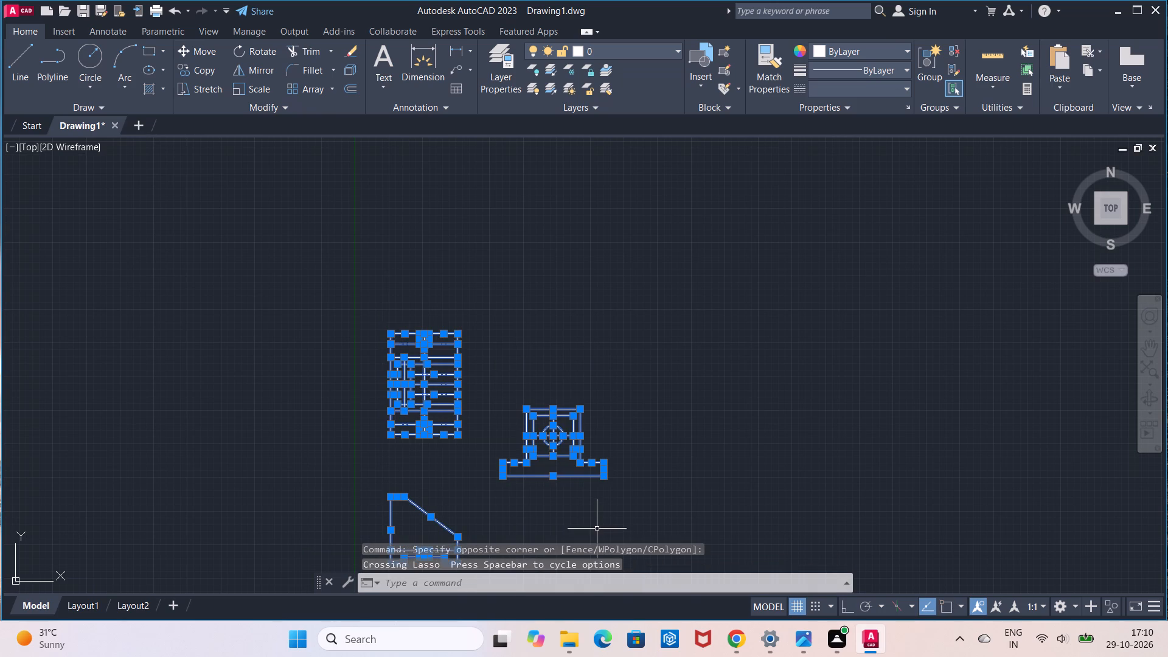
{"action": "middle_click_drag", "start_coordinate": [597, 528], "coordinate": [586, 438]}
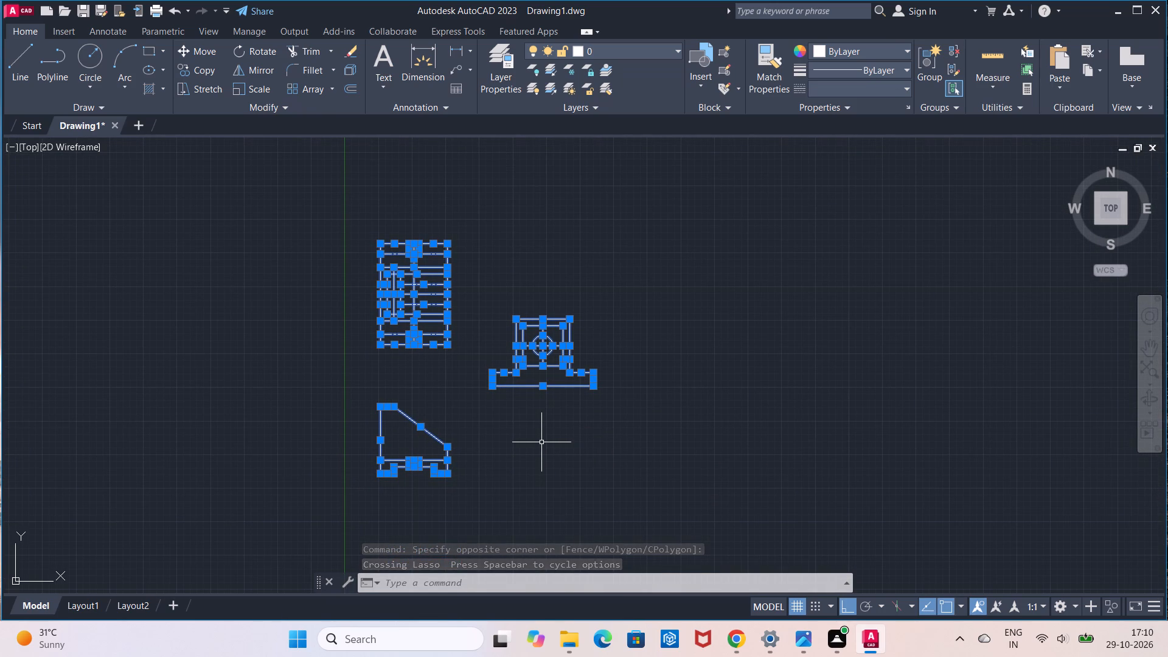
{"action": "type", "text": "joi"}
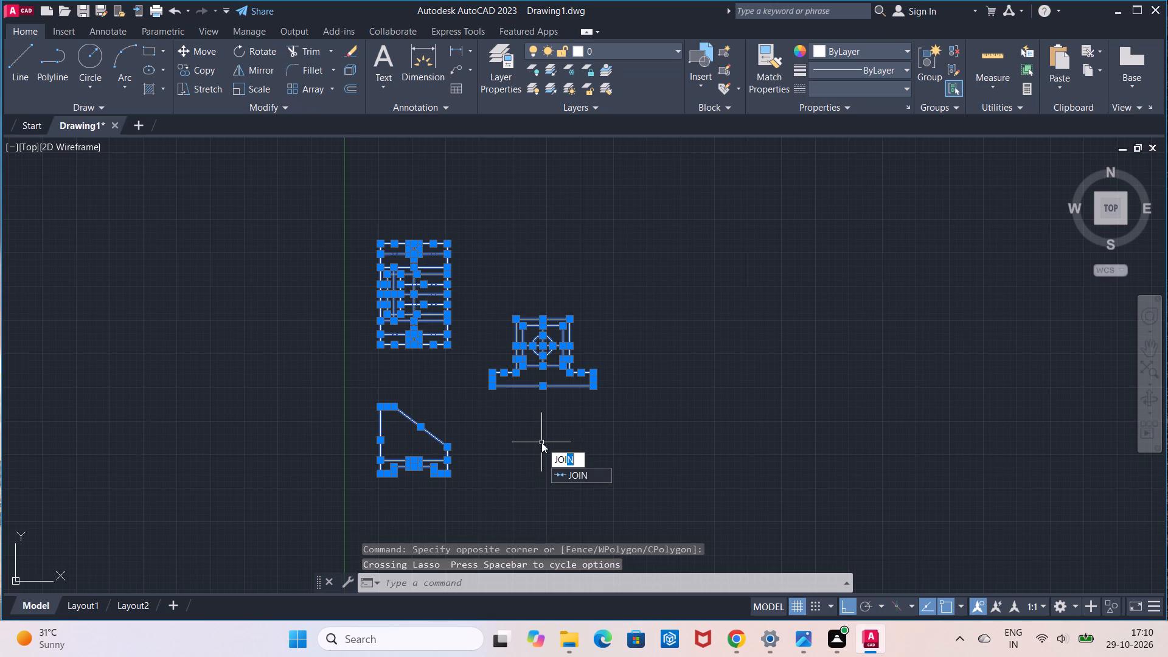
{"action": "left_click", "coordinate": [577, 473]}
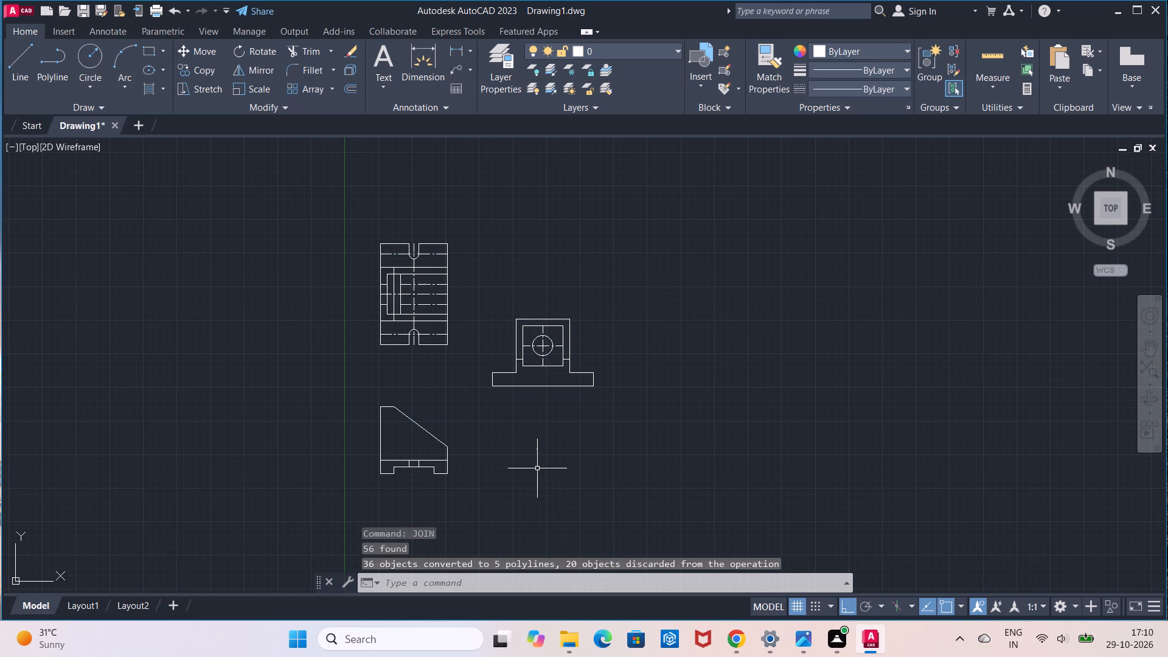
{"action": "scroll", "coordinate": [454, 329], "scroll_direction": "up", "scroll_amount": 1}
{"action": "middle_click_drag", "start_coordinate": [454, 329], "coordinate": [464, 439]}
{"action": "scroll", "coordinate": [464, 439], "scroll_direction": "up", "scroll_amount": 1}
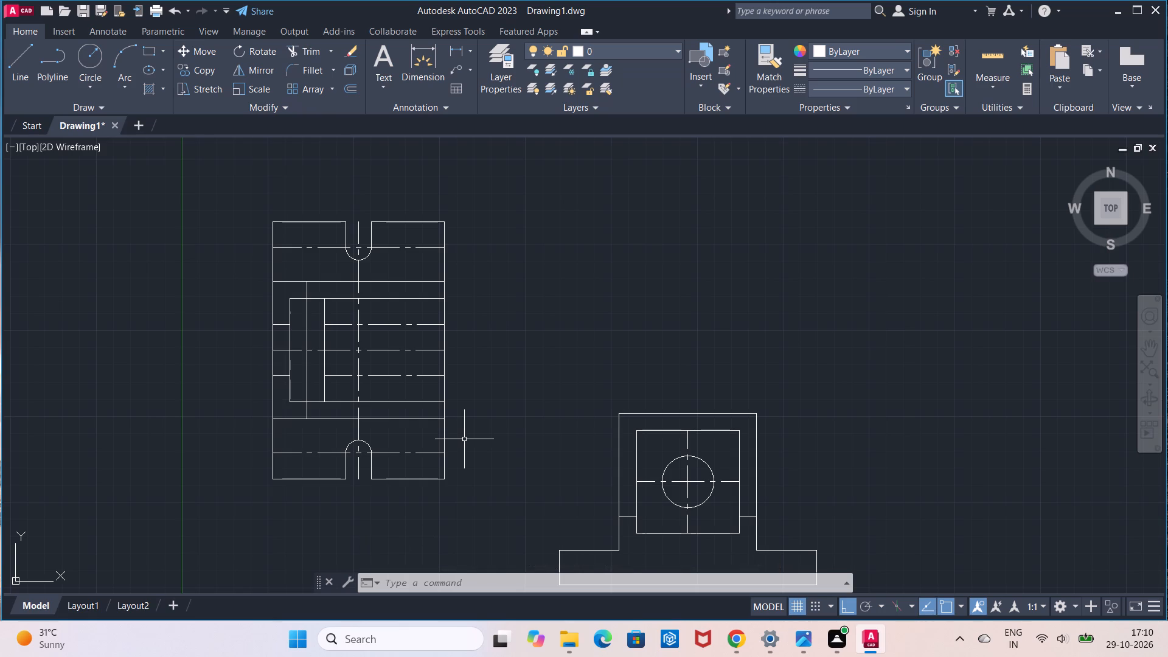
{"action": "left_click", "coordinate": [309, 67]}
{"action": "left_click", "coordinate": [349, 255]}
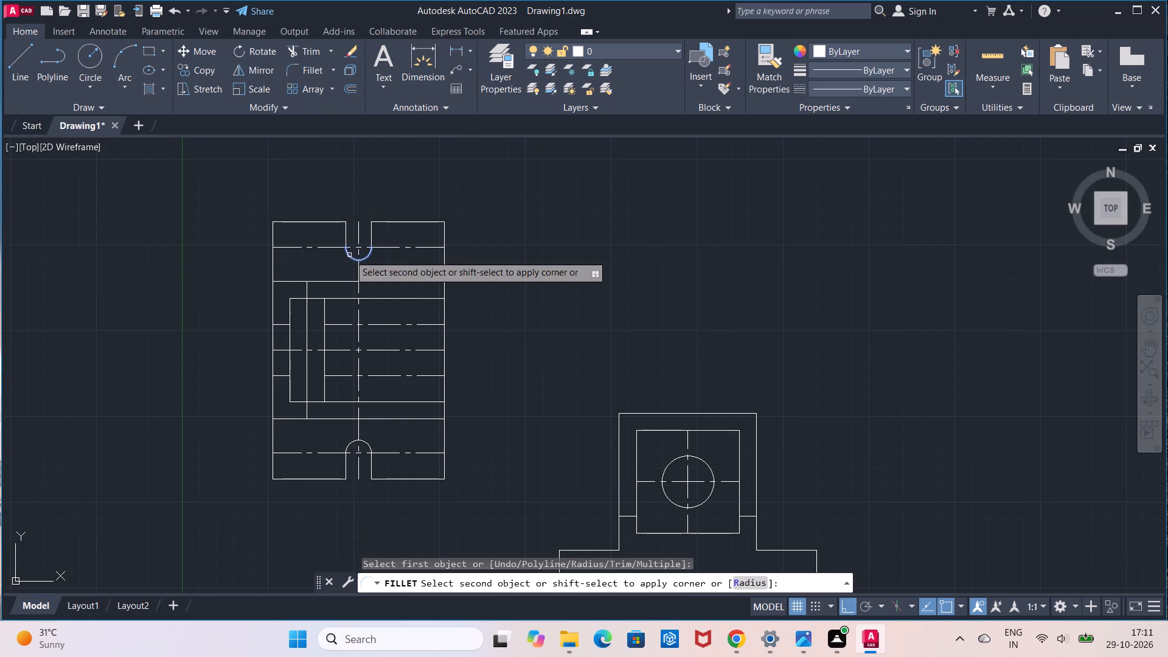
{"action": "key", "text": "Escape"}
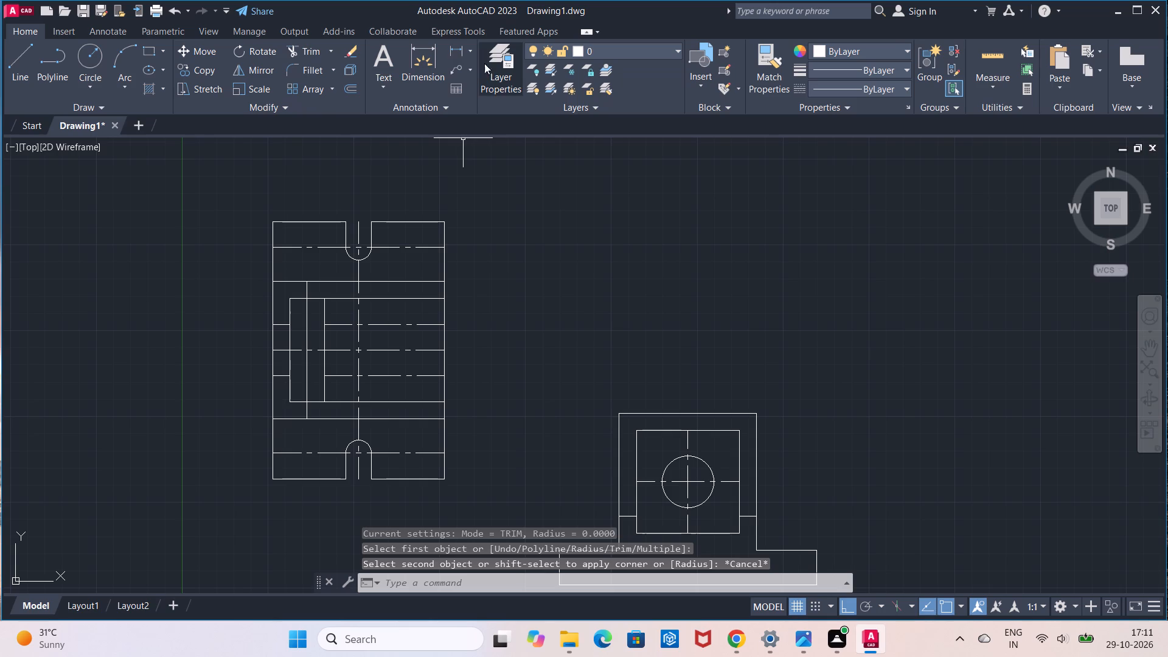
Add a radius dimension to the plate's upper slot arc, placing its text outside the plate's right edge.
{"action": "left_click", "coordinate": [468, 52]}
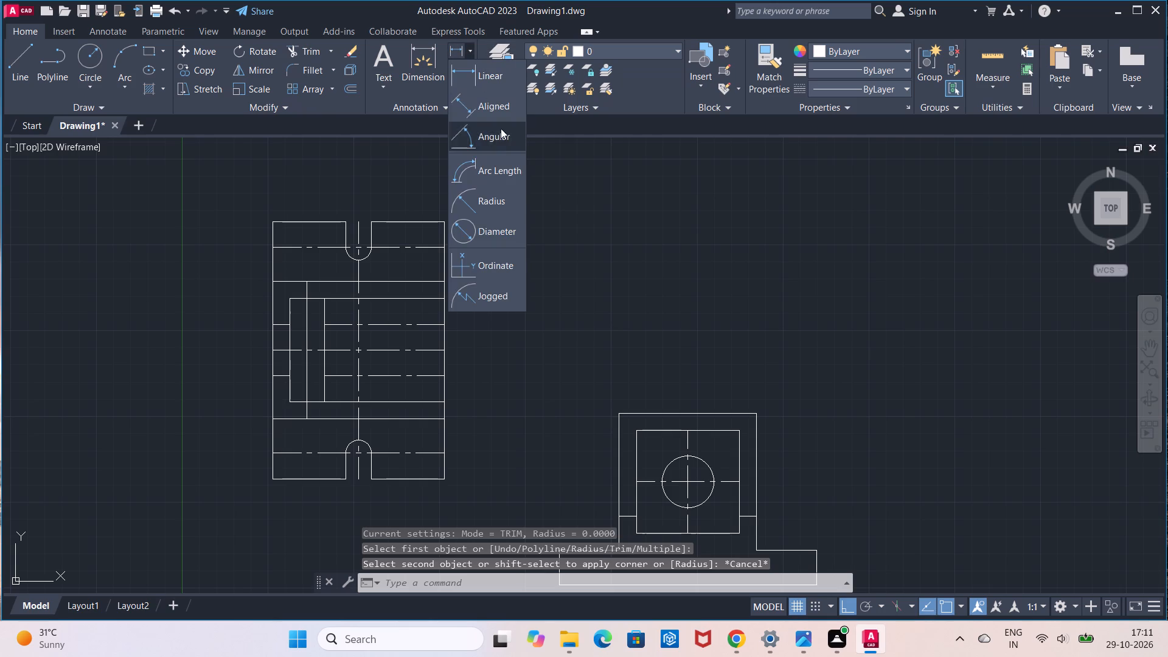
{"action": "left_click", "coordinate": [508, 189]}
{"action": "left_click", "coordinate": [371, 252]}
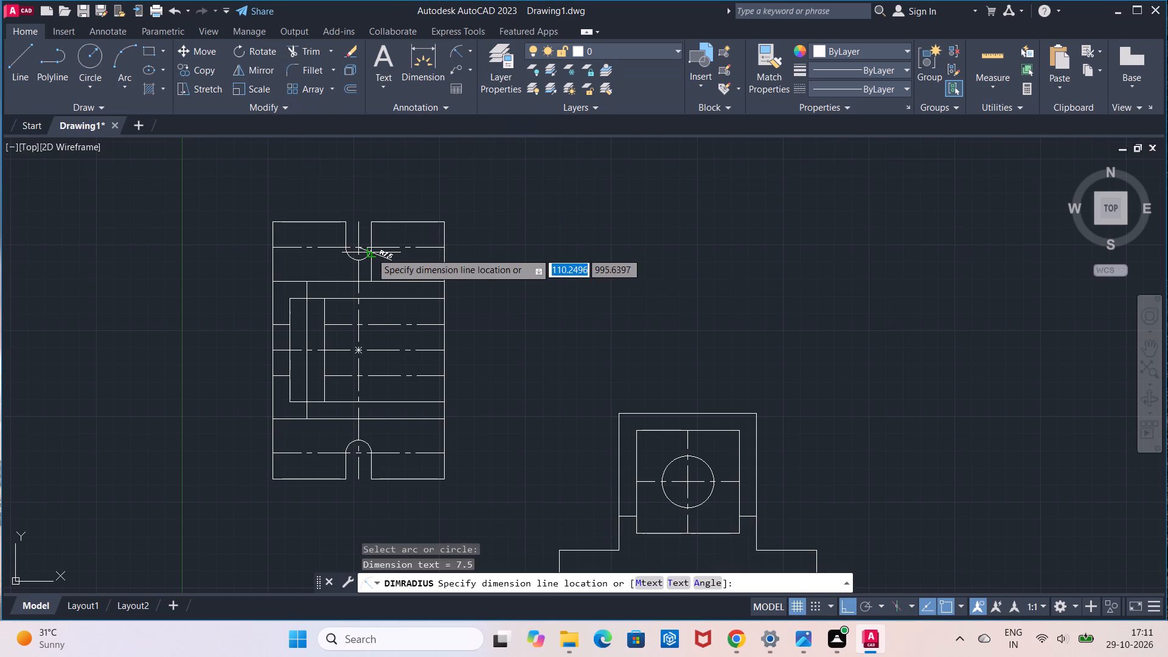
{"action": "left_click", "coordinate": [484, 272]}
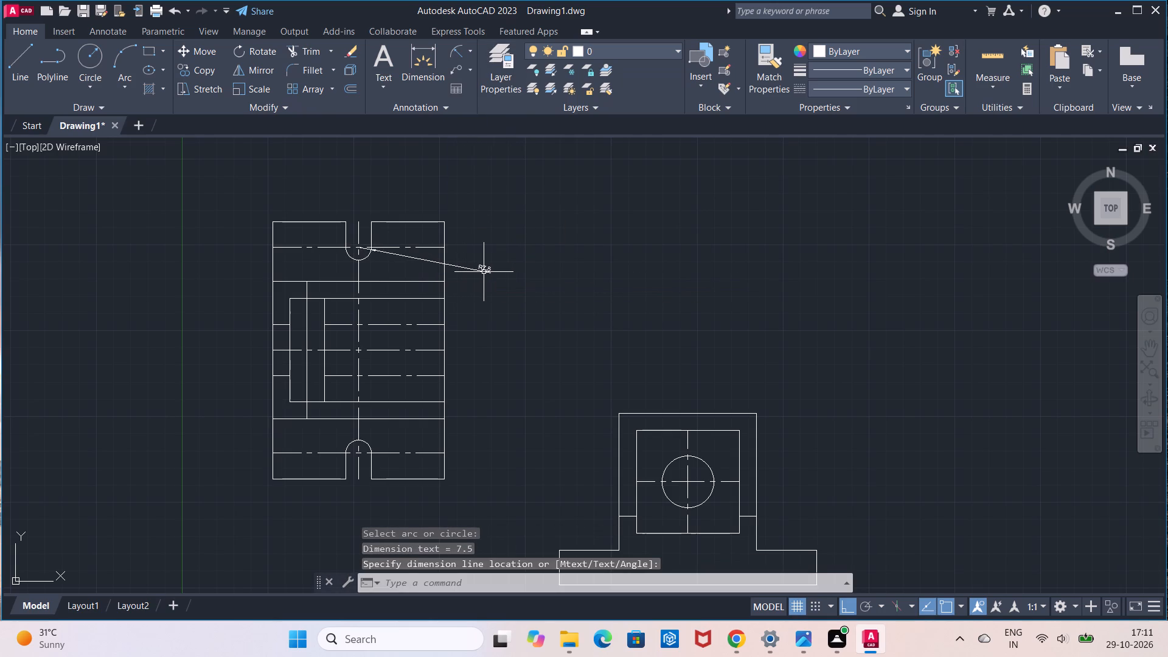
Add a horizontal dimension above the plate from its left edge to the inner rectangle's left side.
{"action": "scroll", "coordinate": [416, 265], "scroll_direction": "up", "scroll_amount": 1}
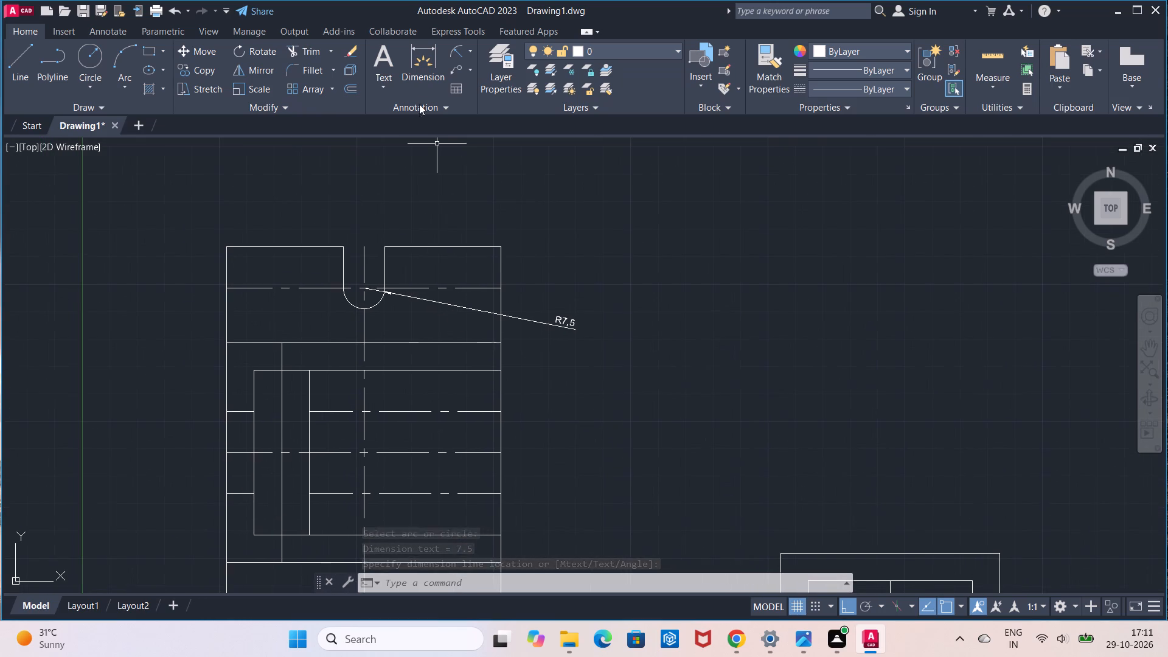
{"action": "left_click", "coordinate": [471, 57]}
{"action": "left_click", "coordinate": [475, 88]}
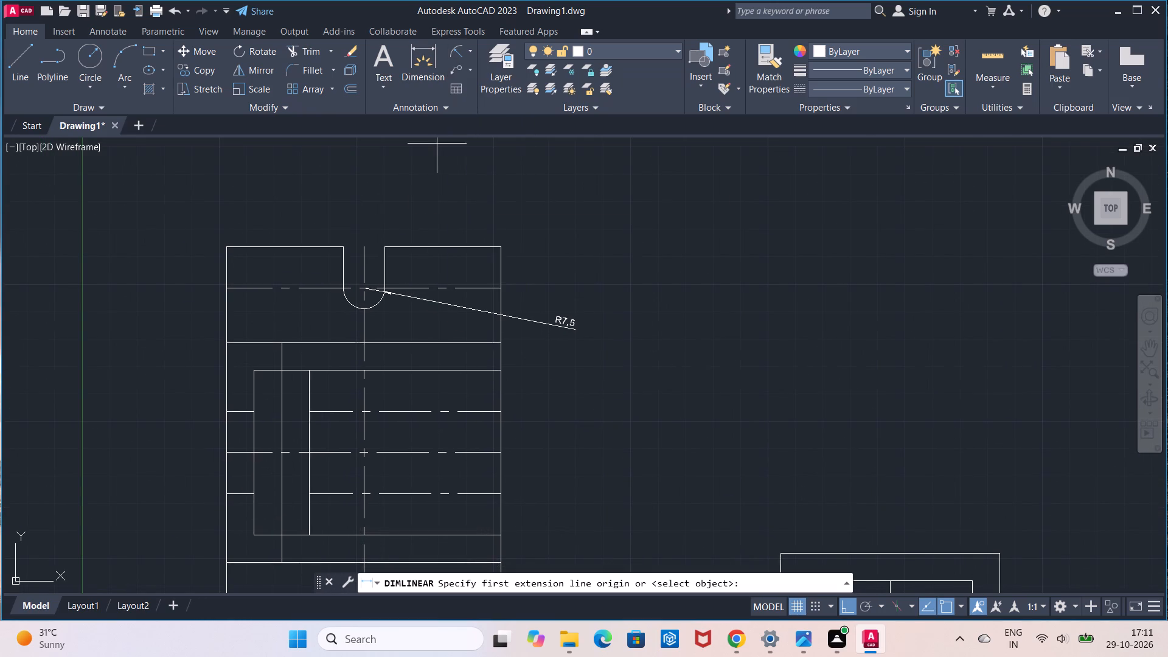
{"action": "left_click", "coordinate": [254, 372]}
{"action": "left_click_drag", "start_coordinate": [228, 372], "coordinate": [228, 366]}
{"action": "left_click", "coordinate": [254, 214]}
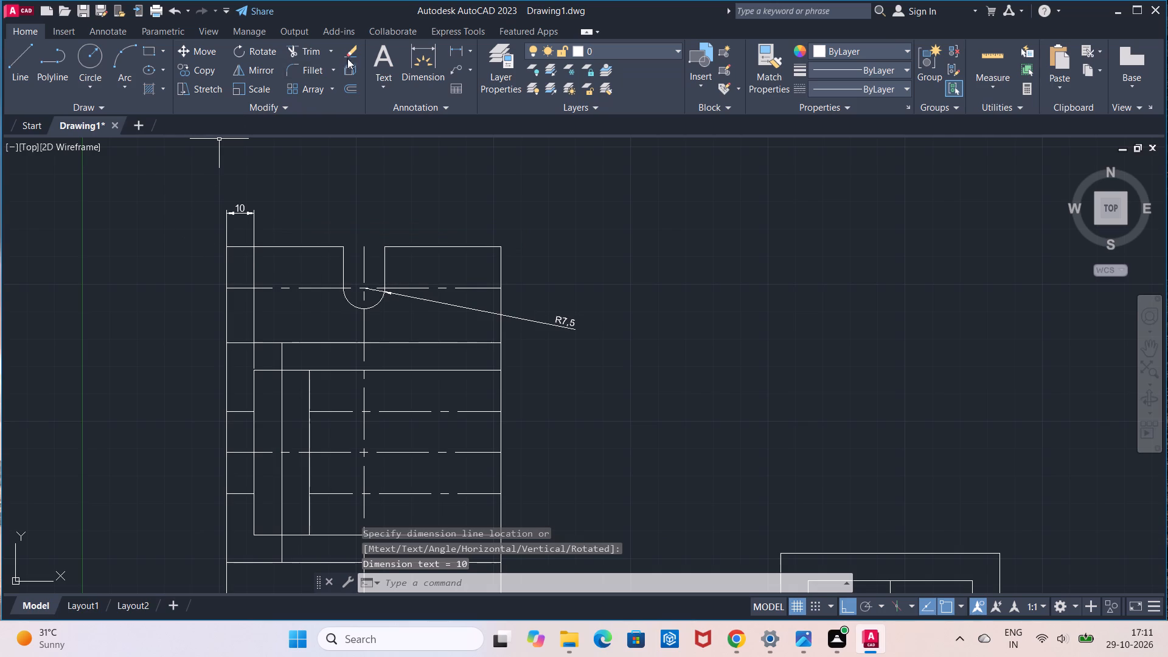
Dimension the slotted plate's overall height along its left side.
{"action": "left_click_drag", "start_coordinate": [460, 54], "coordinate": [450, 59]}
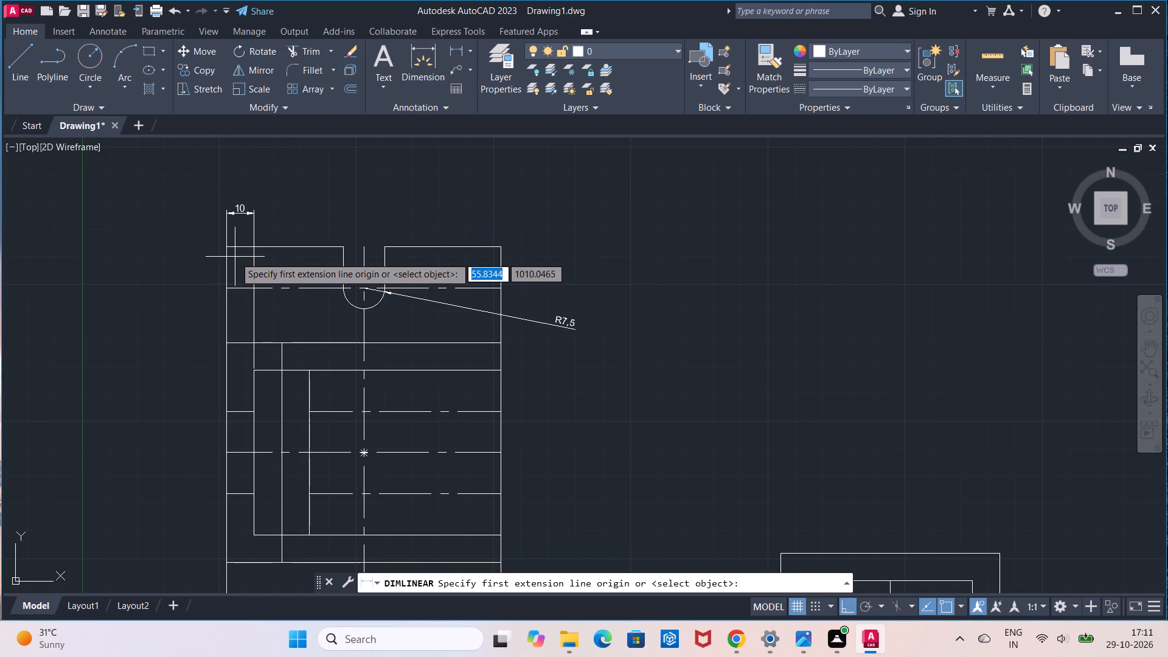
{"action": "left_click", "coordinate": [229, 253]}
{"action": "scroll", "coordinate": [229, 253], "scroll_direction": "down", "scroll_amount": 1}
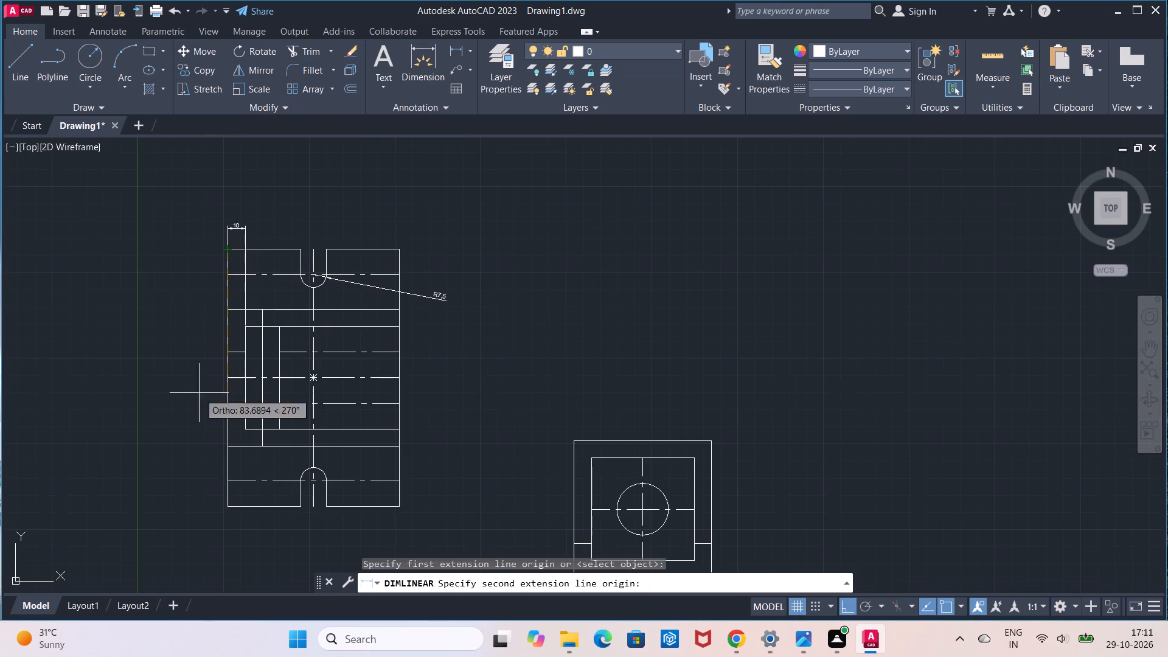
{"action": "left_click", "coordinate": [224, 505]}
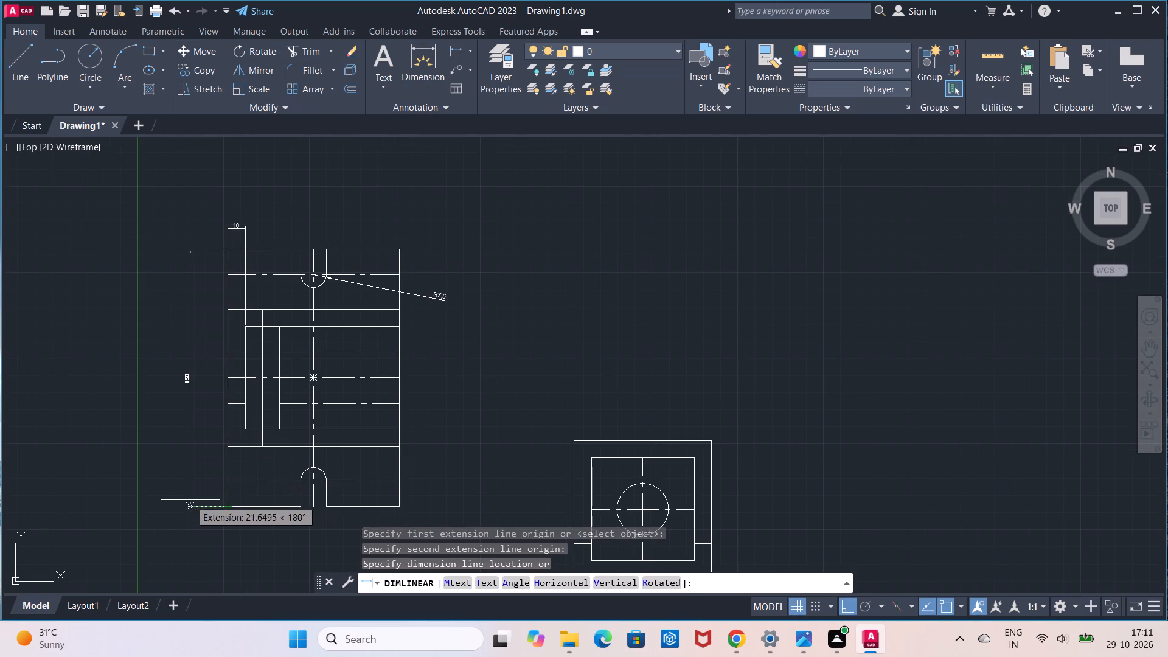
{"action": "left_click", "coordinate": [182, 500]}
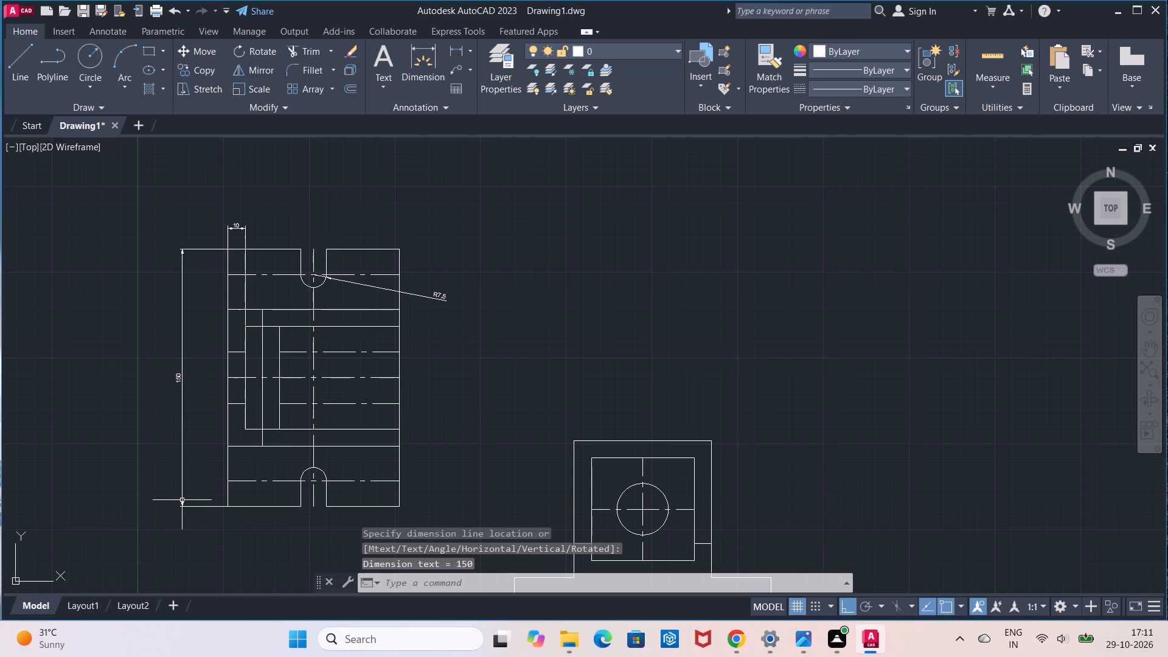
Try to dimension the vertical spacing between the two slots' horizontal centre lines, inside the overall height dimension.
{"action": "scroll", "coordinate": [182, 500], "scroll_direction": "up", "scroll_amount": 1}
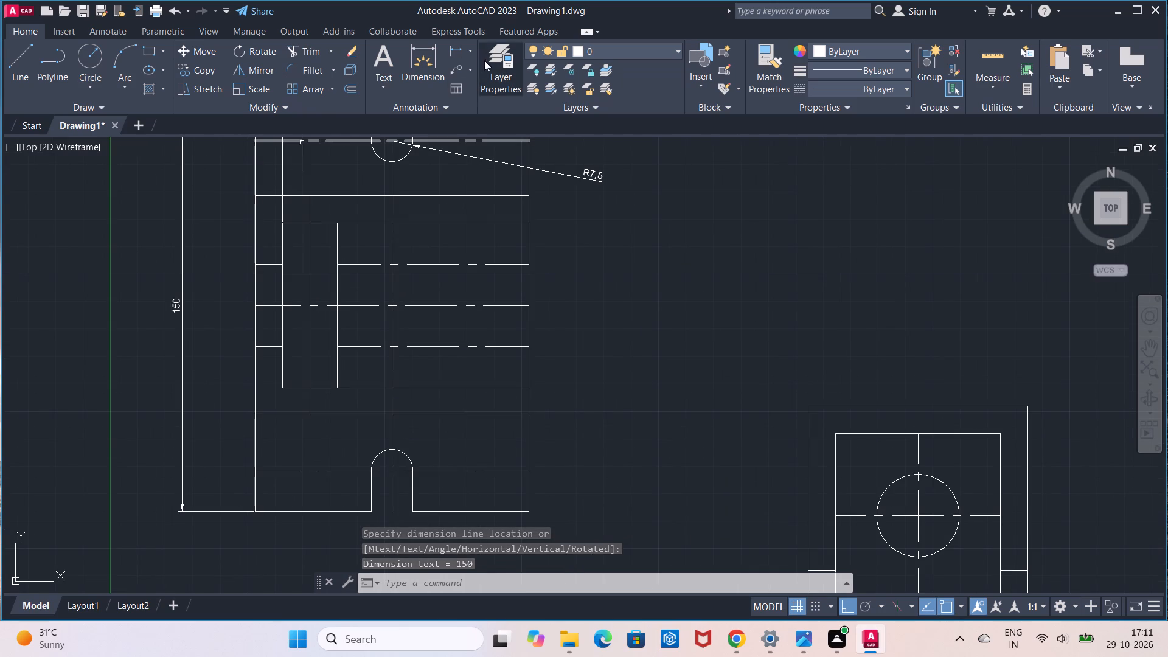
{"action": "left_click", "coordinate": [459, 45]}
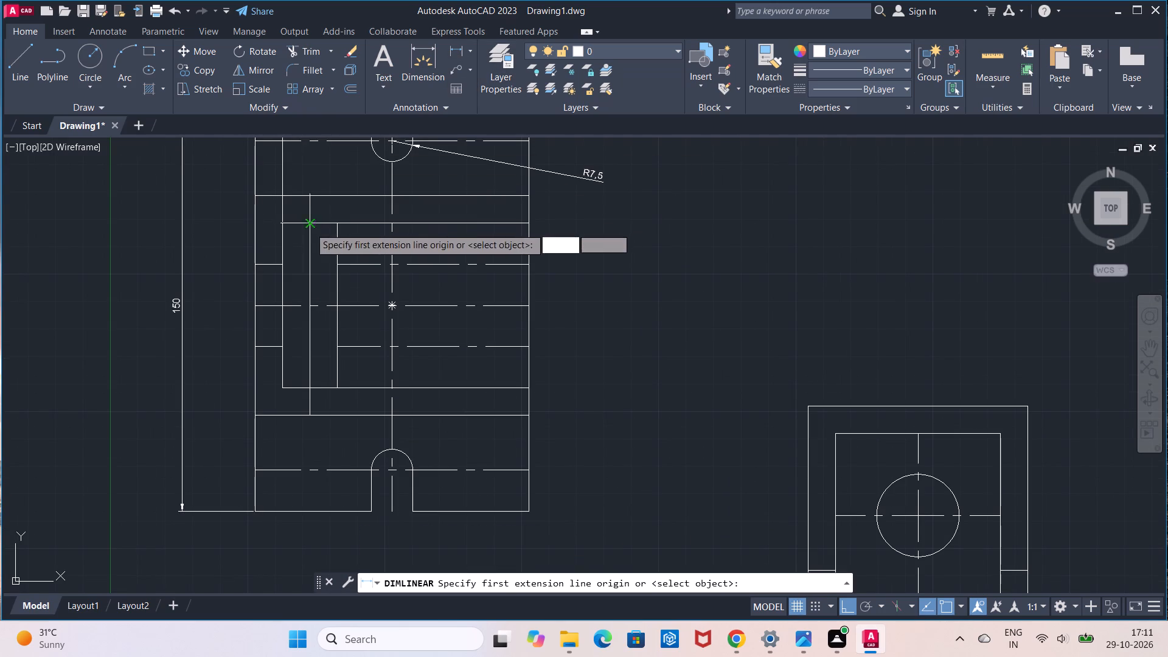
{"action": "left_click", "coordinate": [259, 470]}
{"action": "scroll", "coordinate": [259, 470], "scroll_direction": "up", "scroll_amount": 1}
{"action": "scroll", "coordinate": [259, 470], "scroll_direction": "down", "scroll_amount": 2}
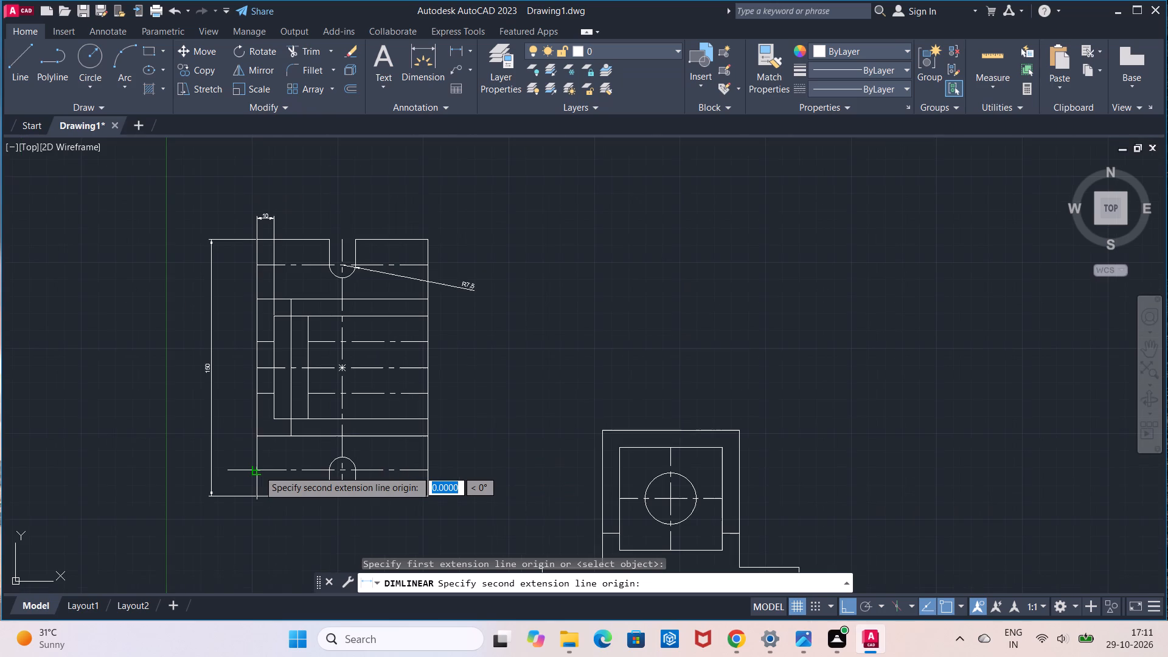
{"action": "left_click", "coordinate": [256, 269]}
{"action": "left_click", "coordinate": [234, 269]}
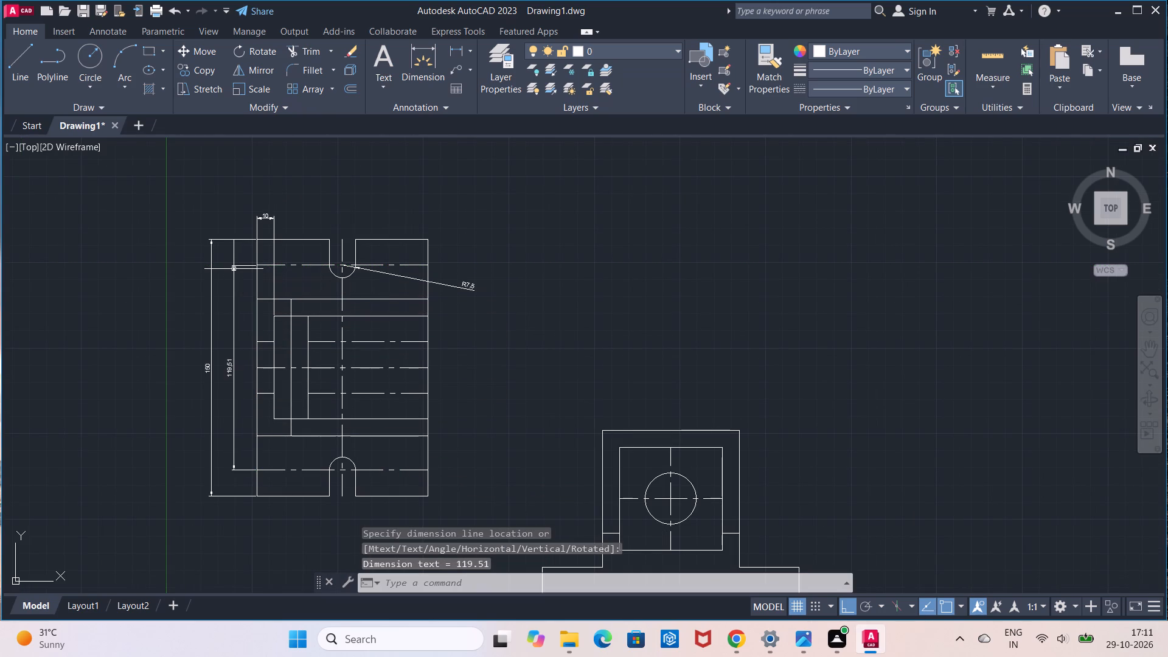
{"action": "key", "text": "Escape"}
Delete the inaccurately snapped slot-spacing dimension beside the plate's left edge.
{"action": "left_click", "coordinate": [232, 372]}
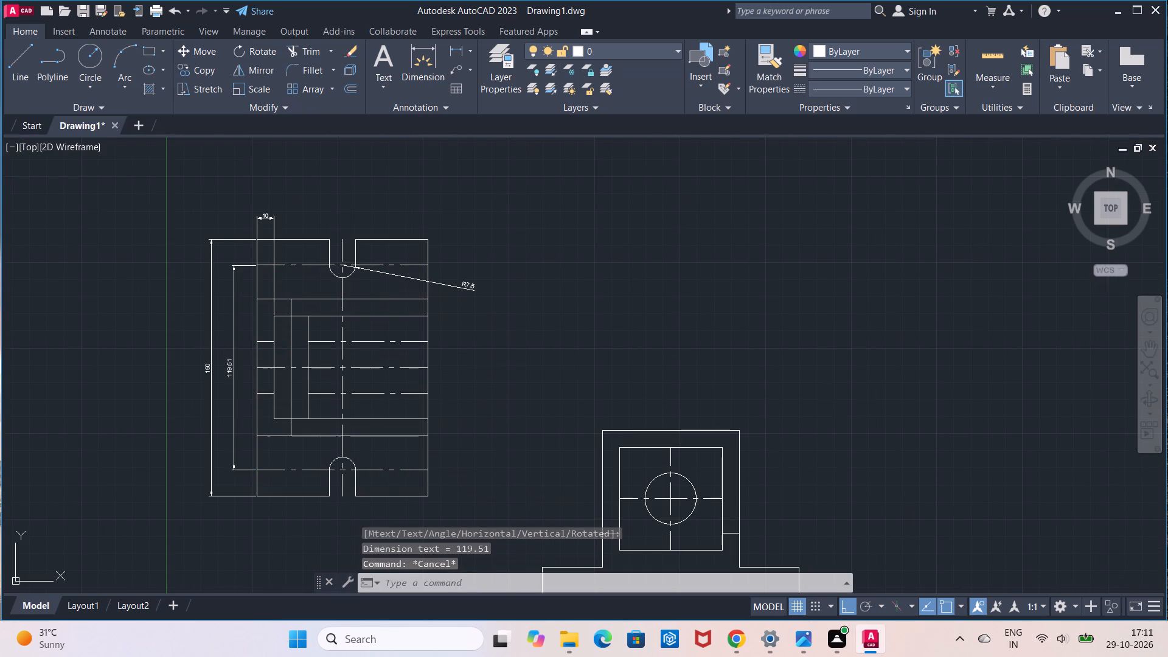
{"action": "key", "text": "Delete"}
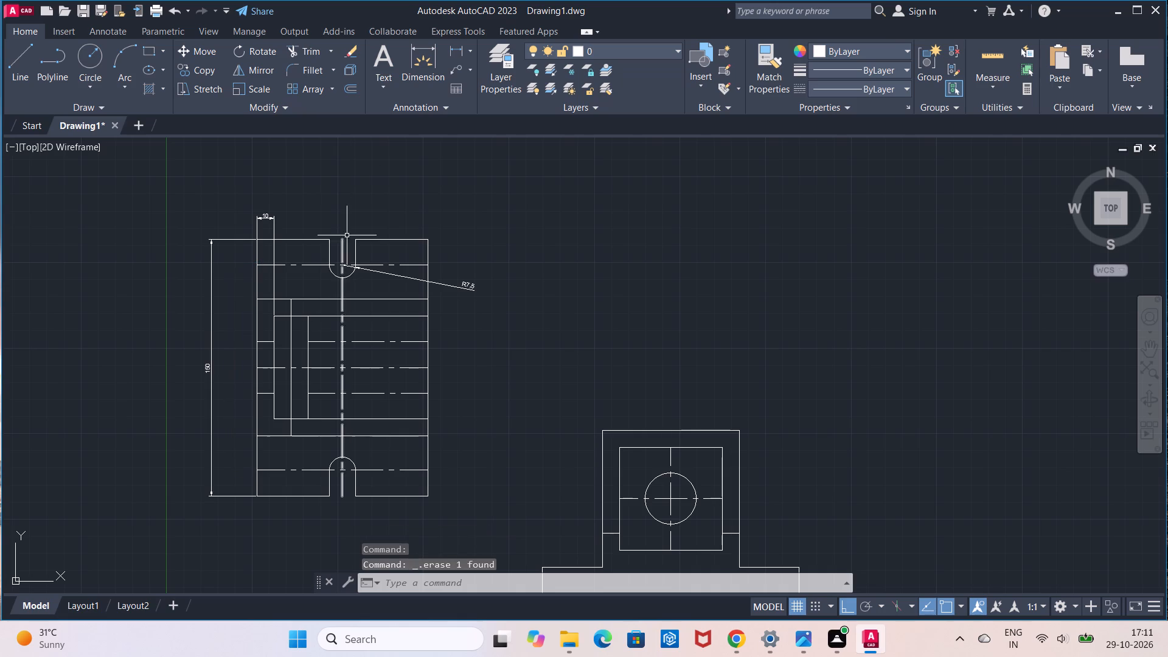
Dimension the vertical spacing between the slots' centre lines from their left endpoints, between the plate and the overall height dimension.
{"action": "left_click", "coordinate": [454, 52]}
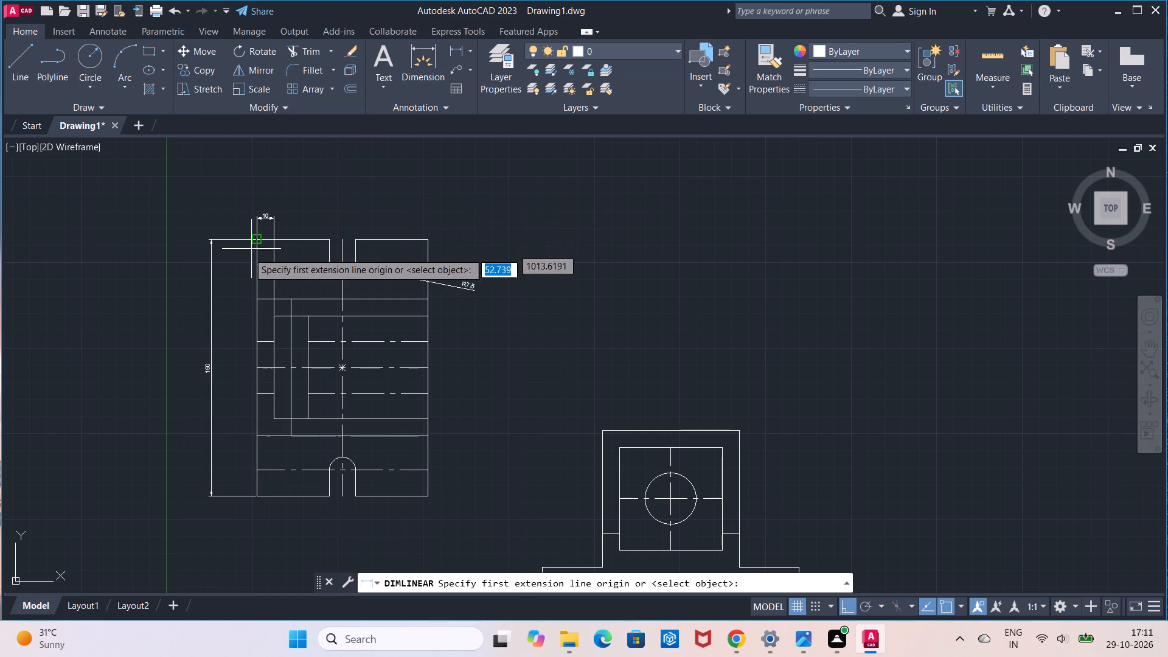
{"action": "left_click", "coordinate": [253, 263]}
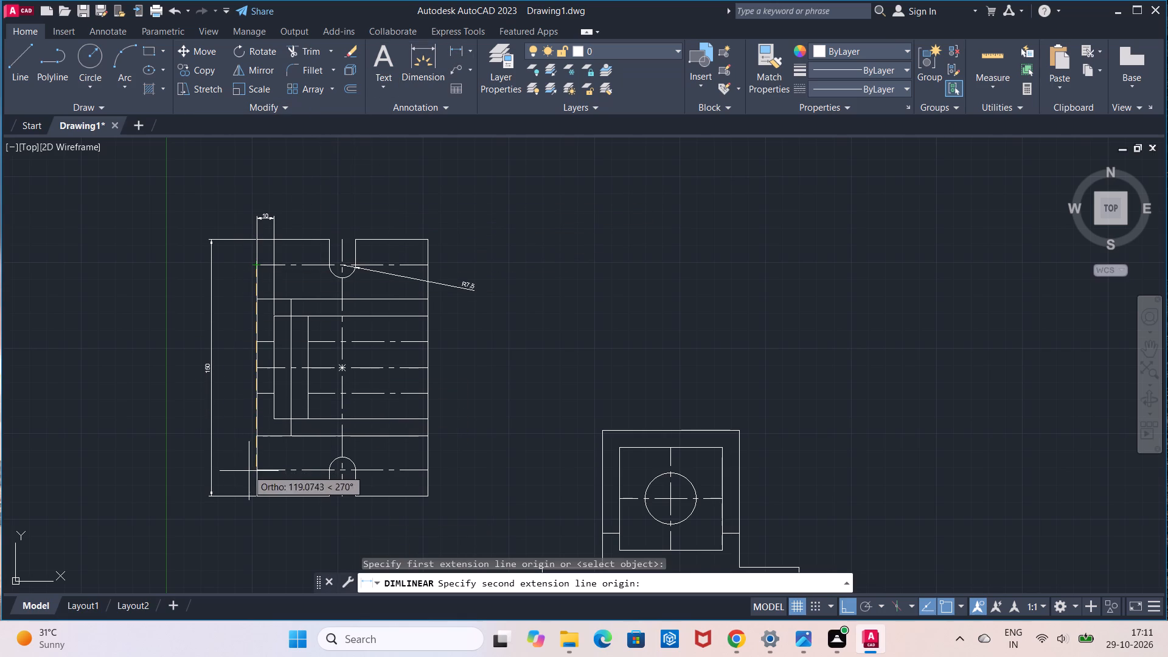
{"action": "left_click", "coordinate": [253, 473]}
{"action": "left_click", "coordinate": [229, 466]}
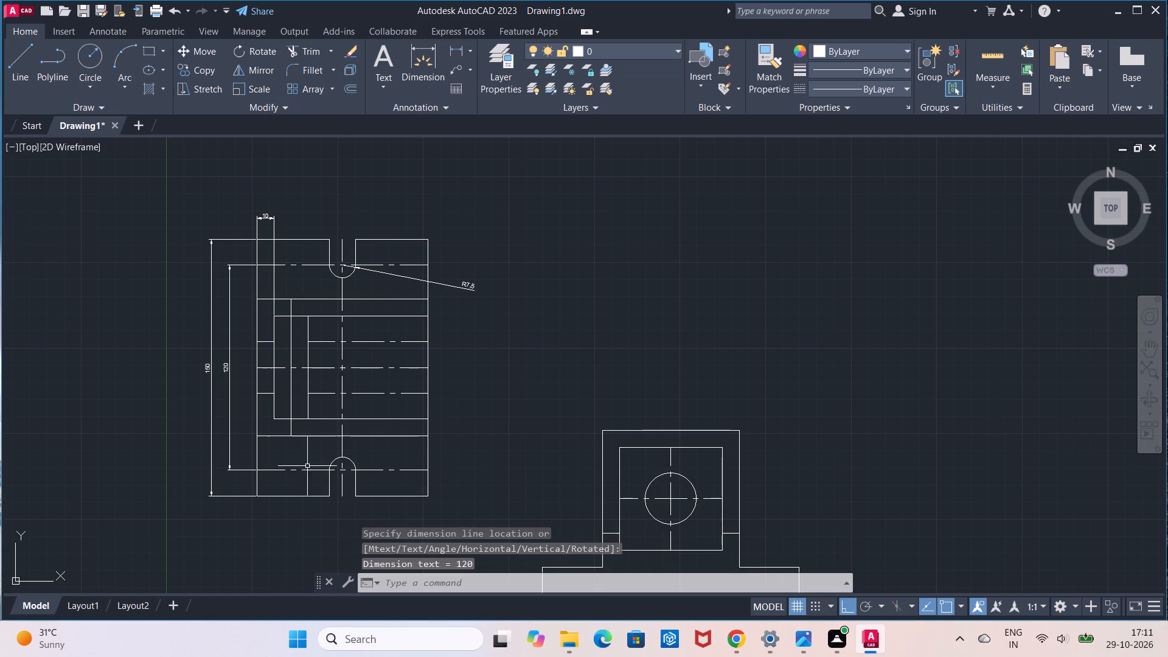
Add a horizontal dimension below the plate from the vertical centre line to the bottom-right corner.
{"action": "scroll", "coordinate": [359, 468], "scroll_direction": "up", "scroll_amount": 1}
{"action": "middle_click_drag", "start_coordinate": [359, 468], "coordinate": [381, 411]}
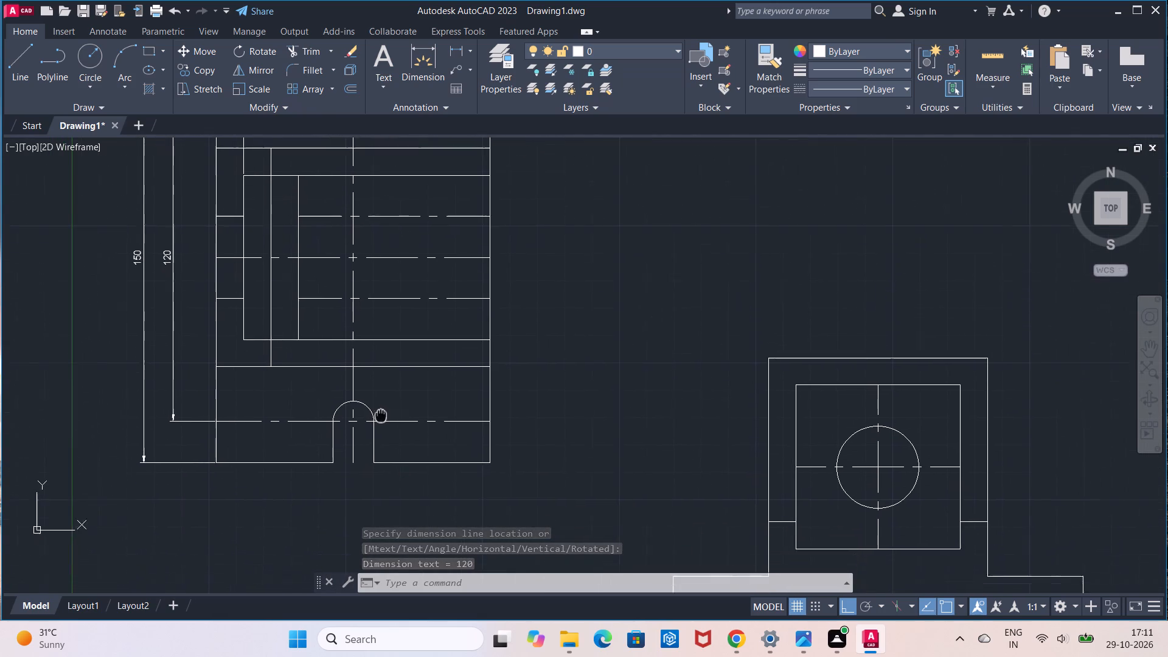
{"action": "middle_click_drag", "start_coordinate": [381, 411], "coordinate": [382, 398]}
{"action": "left_click", "coordinate": [456, 50]}
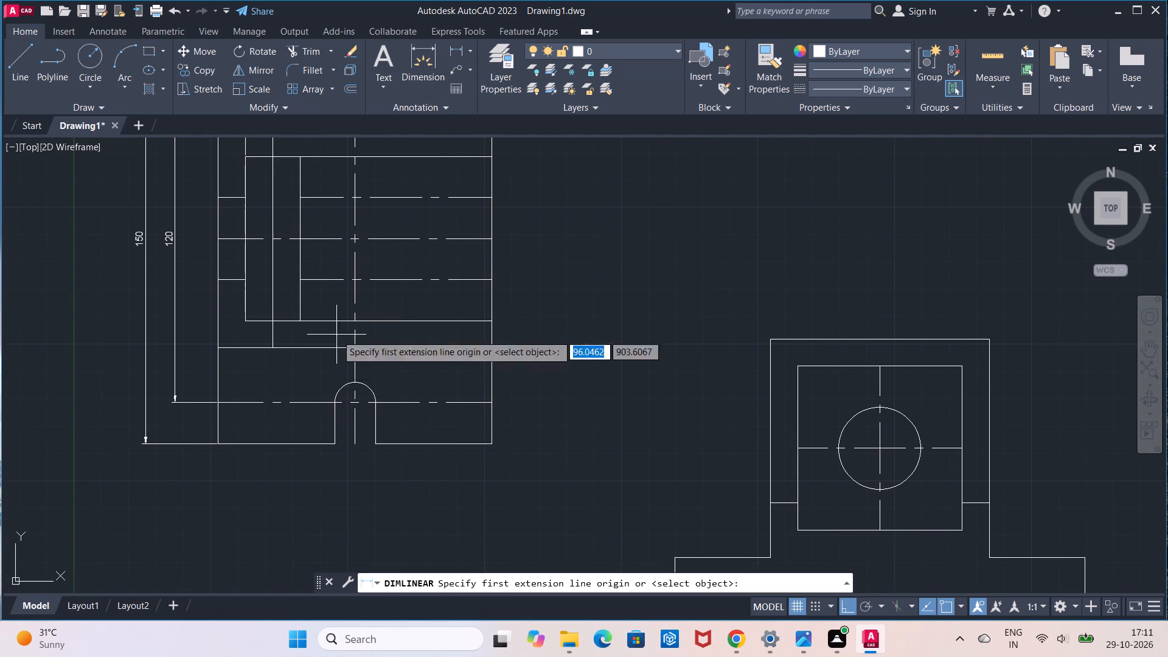
{"action": "left_click", "coordinate": [354, 449]}
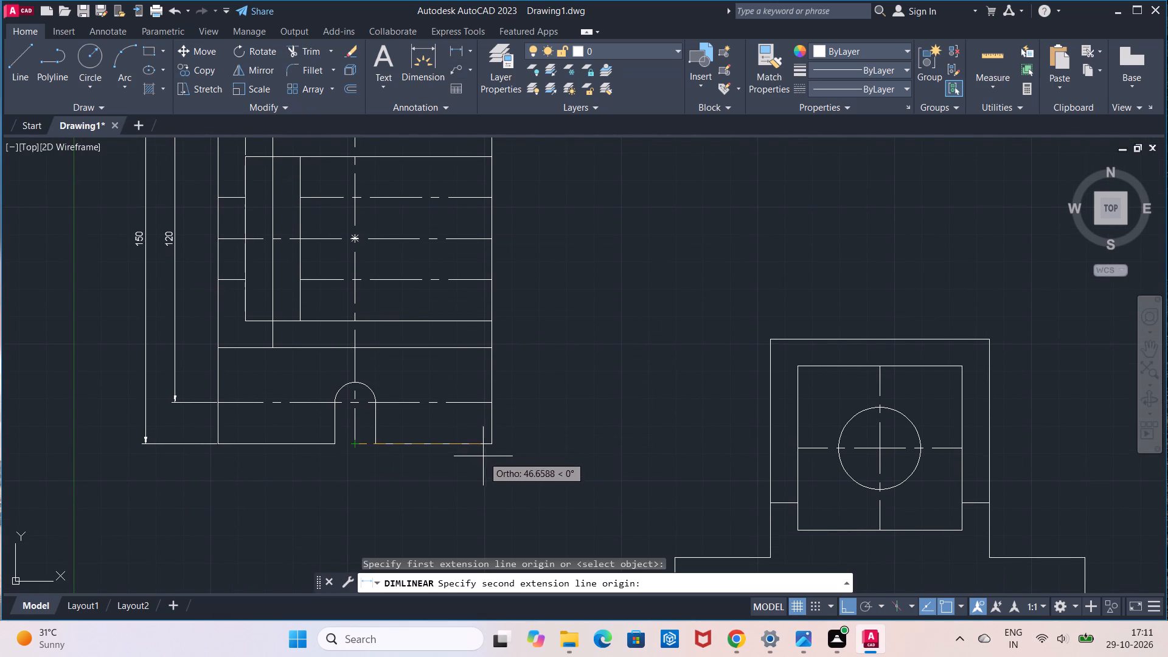
{"action": "left_click", "coordinate": [488, 447]}
{"action": "left_click", "coordinate": [487, 464]}
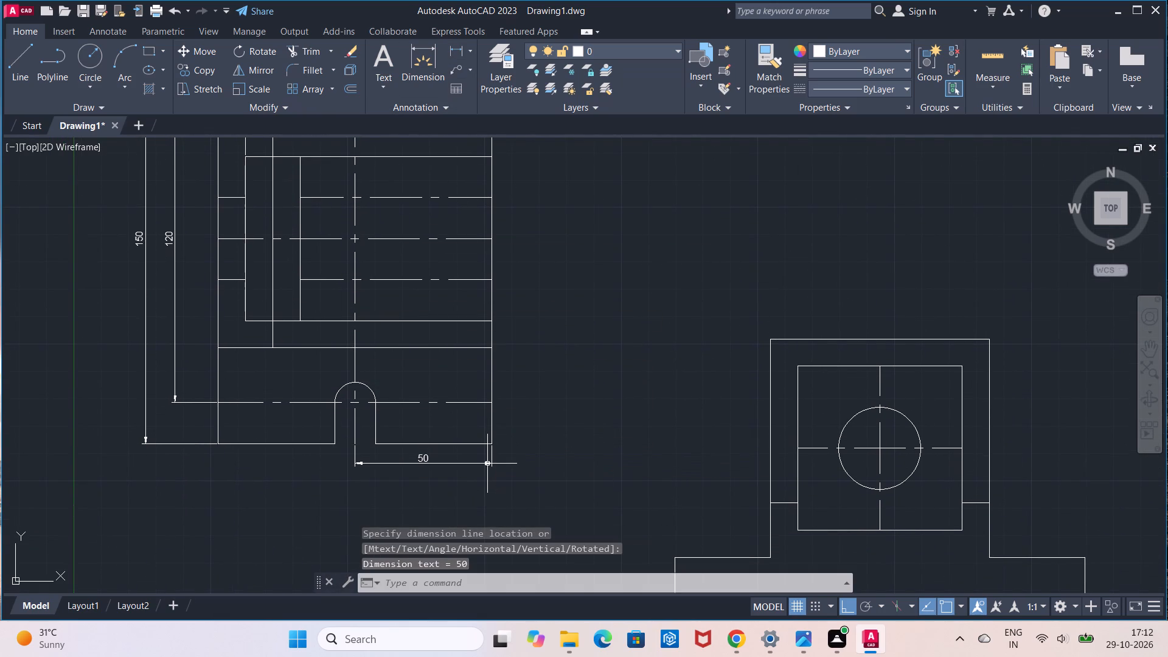
Add an overall width dimension below the plate, beneath the dimension from the vertical centre line to the corner.
{"action": "left_click", "coordinate": [459, 54]}
{"action": "left_click", "coordinate": [215, 439]}
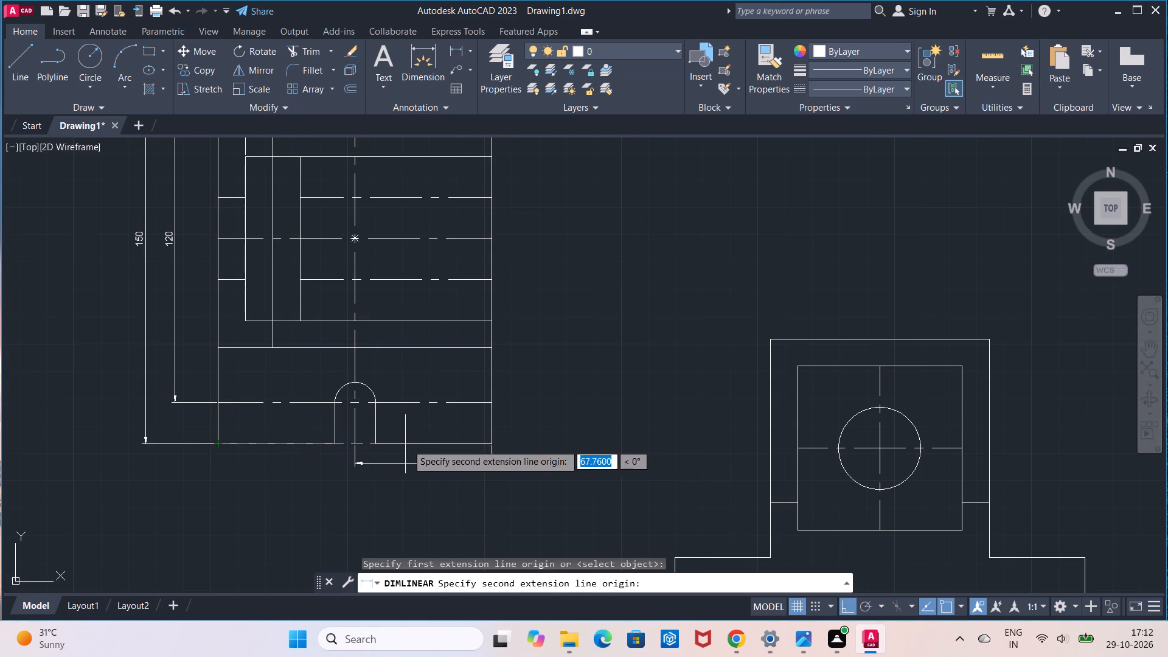
{"action": "left_click", "coordinate": [488, 446]}
{"action": "left_click", "coordinate": [488, 509]}
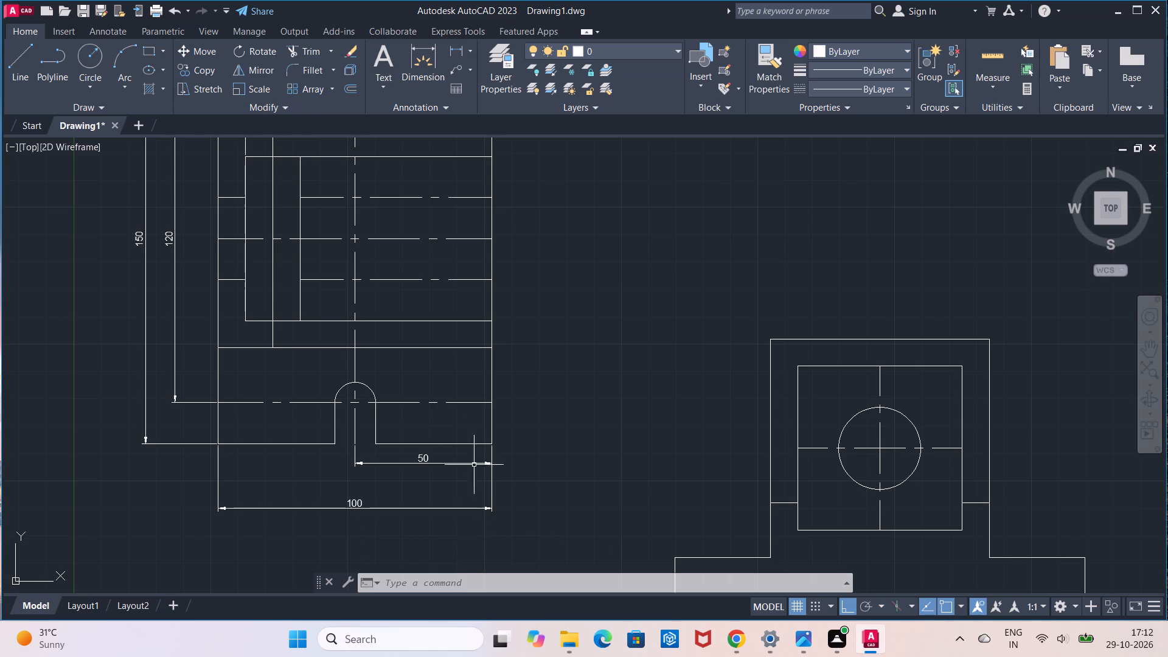
Dimension the vertical distance from the lower slot's horizontal centre line to the plate's bottom-right corner, outside the right edge.
{"action": "left_click", "coordinate": [450, 52]}
{"action": "left_click", "coordinate": [496, 404]}
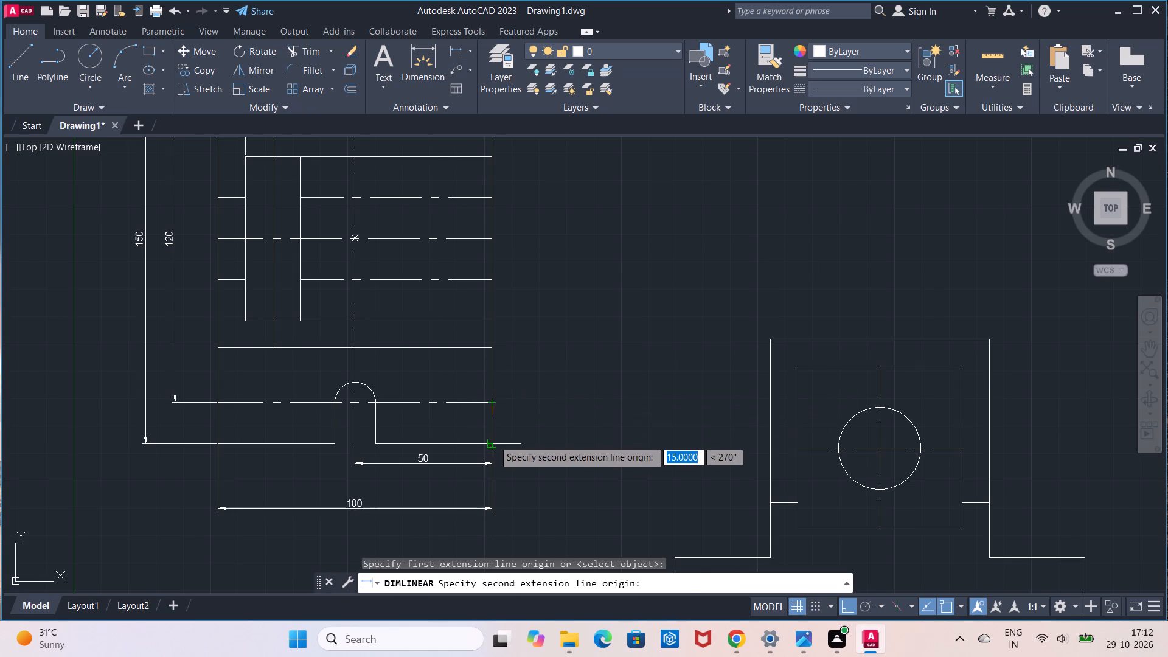
{"action": "left_click", "coordinate": [493, 442]}
{"action": "left_click", "coordinate": [539, 440]}
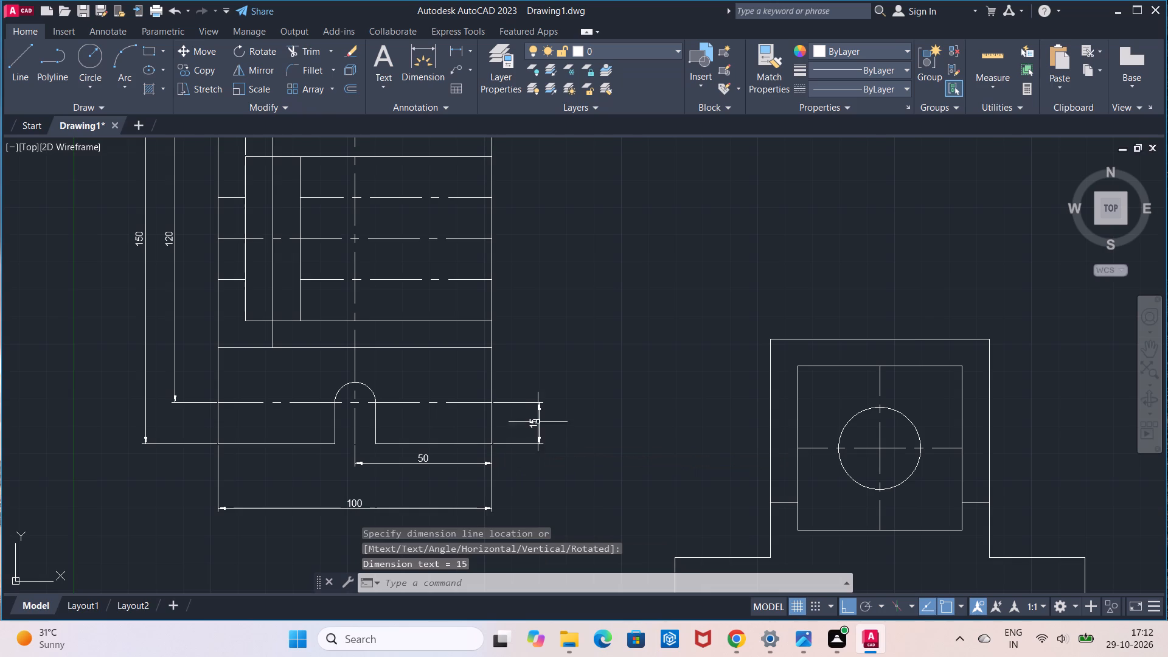
Add a horizontal dimension above the sloped profile for its short top edge.
{"action": "middle_click_drag", "start_coordinate": [534, 373], "coordinate": [521, 555]}
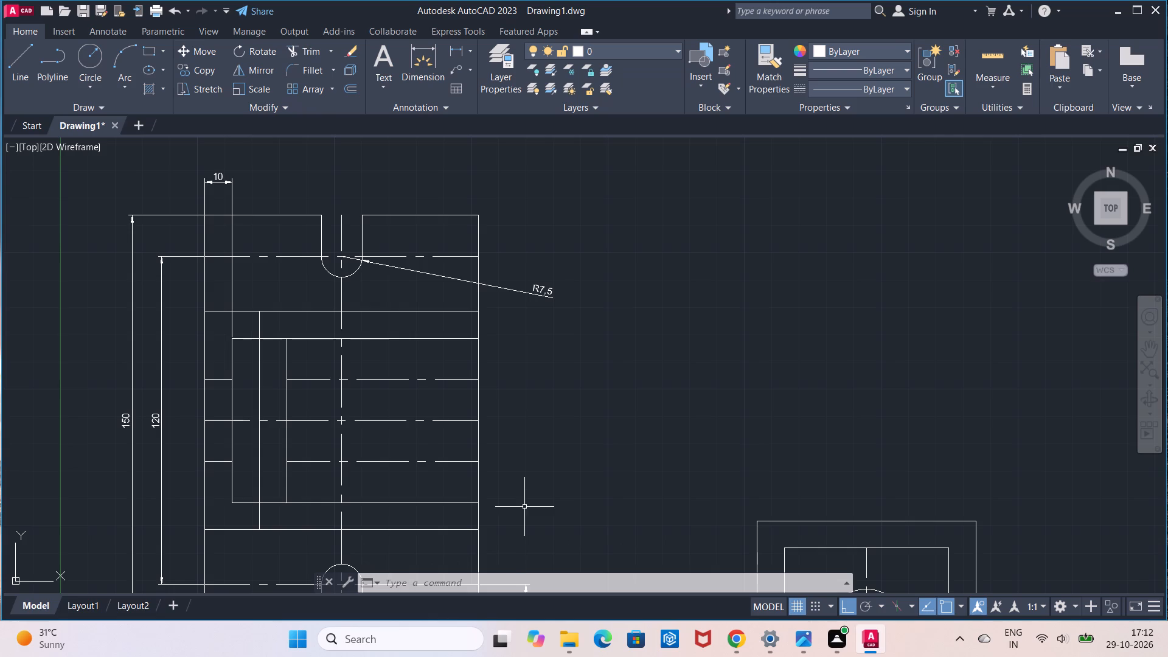
{"action": "scroll", "coordinate": [524, 506], "scroll_direction": "down", "scroll_amount": 1}
{"action": "middle_click_drag", "start_coordinate": [524, 506], "coordinate": [522, 406]}
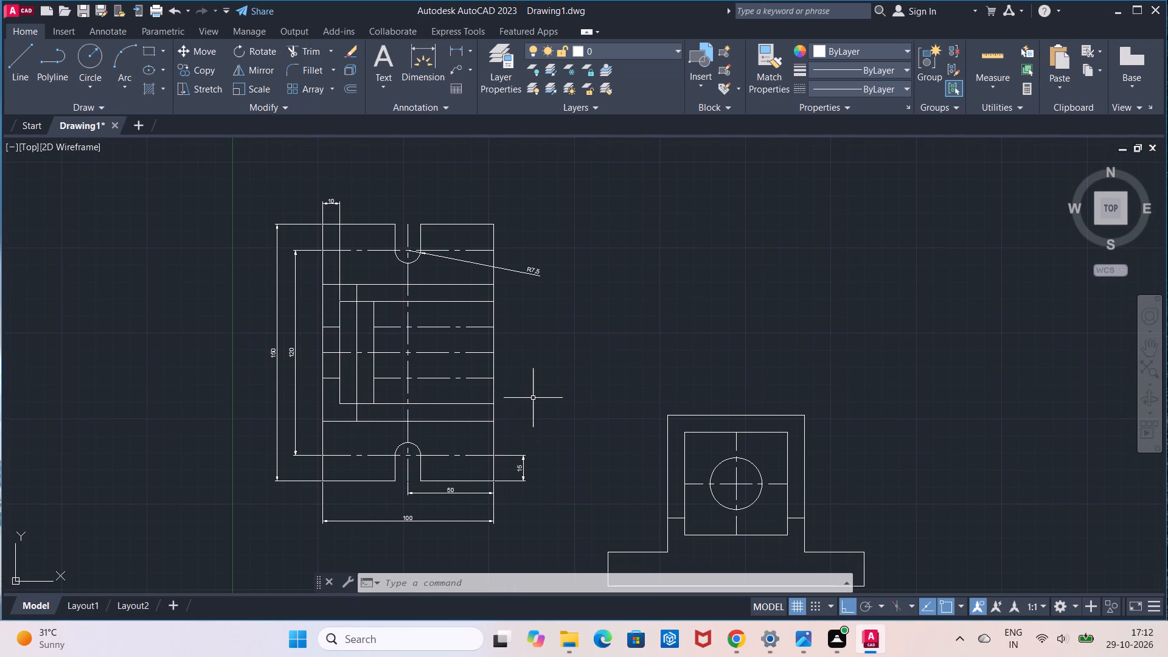
{"action": "middle_click_drag", "start_coordinate": [546, 492], "coordinate": [540, 447]}
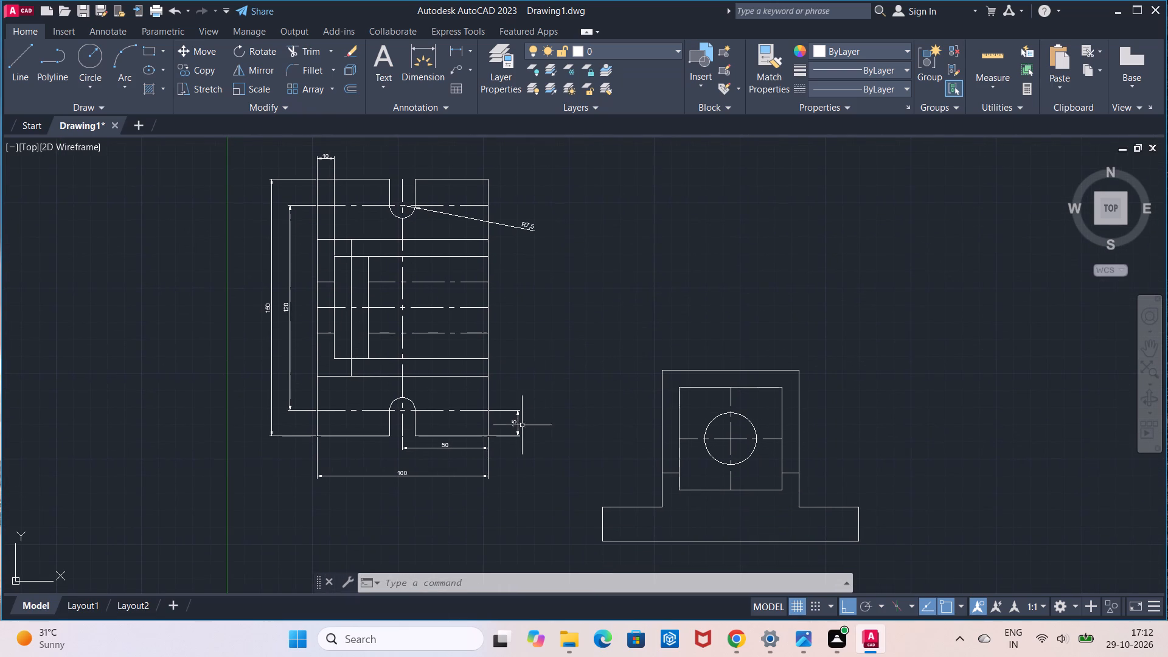
{"action": "middle_click_drag", "start_coordinate": [506, 465], "coordinate": [526, 388]}
{"action": "middle_click_drag", "start_coordinate": [508, 354], "coordinate": [504, 347]}
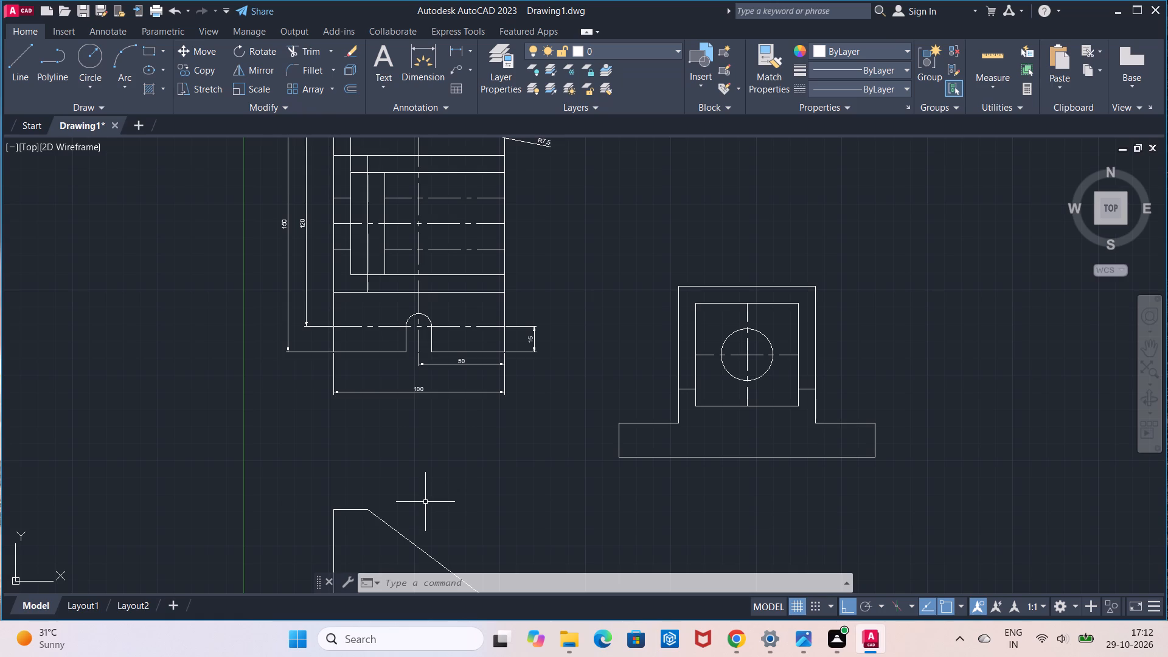
{"action": "middle_click_drag", "start_coordinate": [330, 530], "coordinate": [464, 334]}
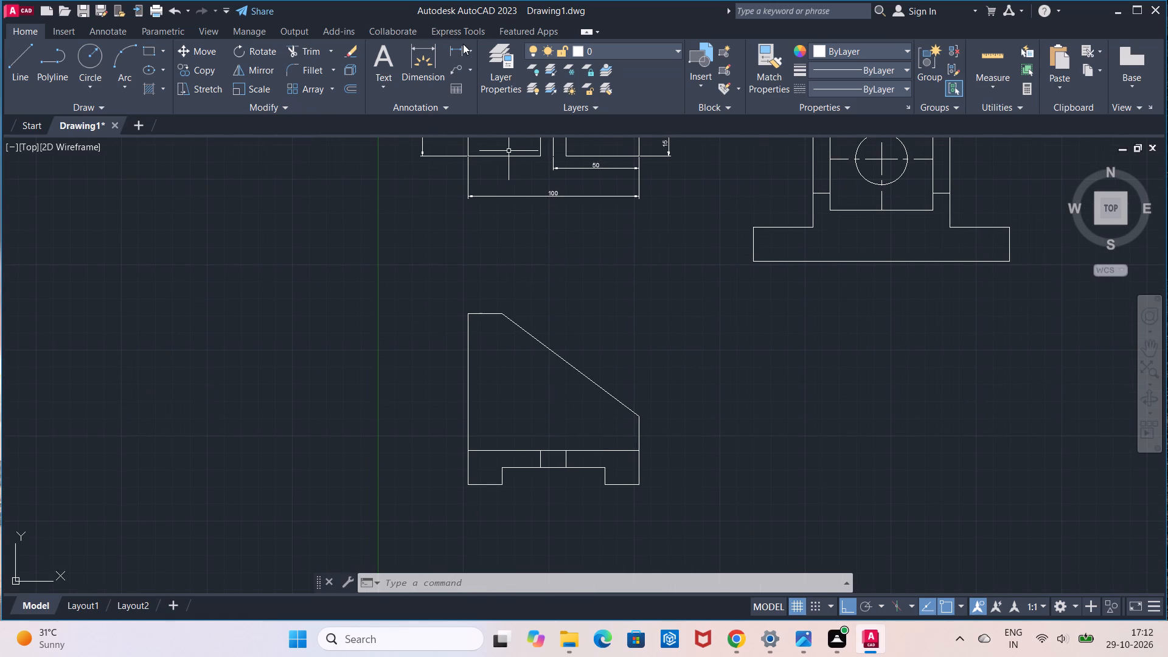
{"action": "left_click", "coordinate": [464, 50]}
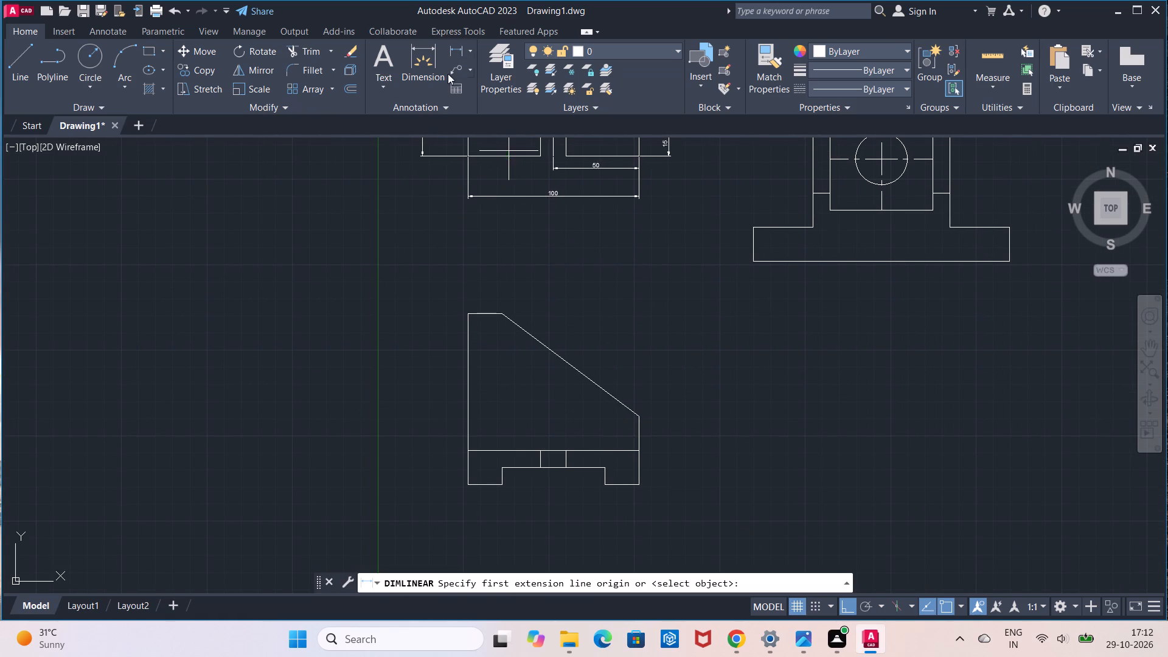
{"action": "left_click_drag", "start_coordinate": [471, 315], "coordinate": [490, 315]}
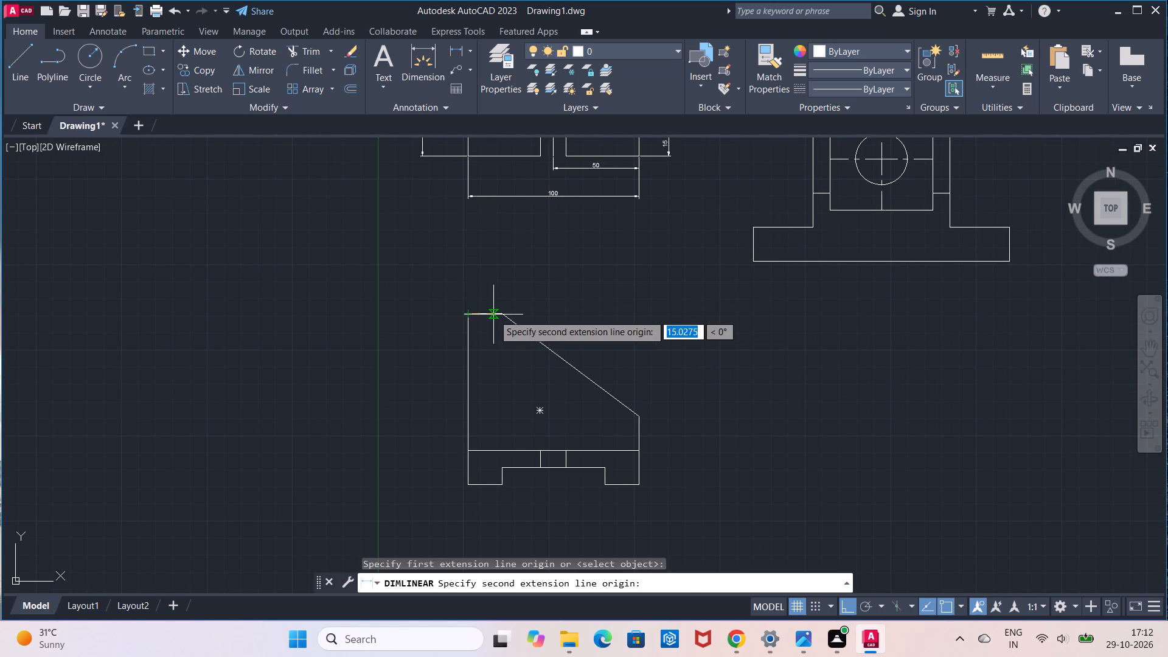
{"action": "left_click", "coordinate": [509, 314]}
{"action": "left_click", "coordinate": [513, 268]}
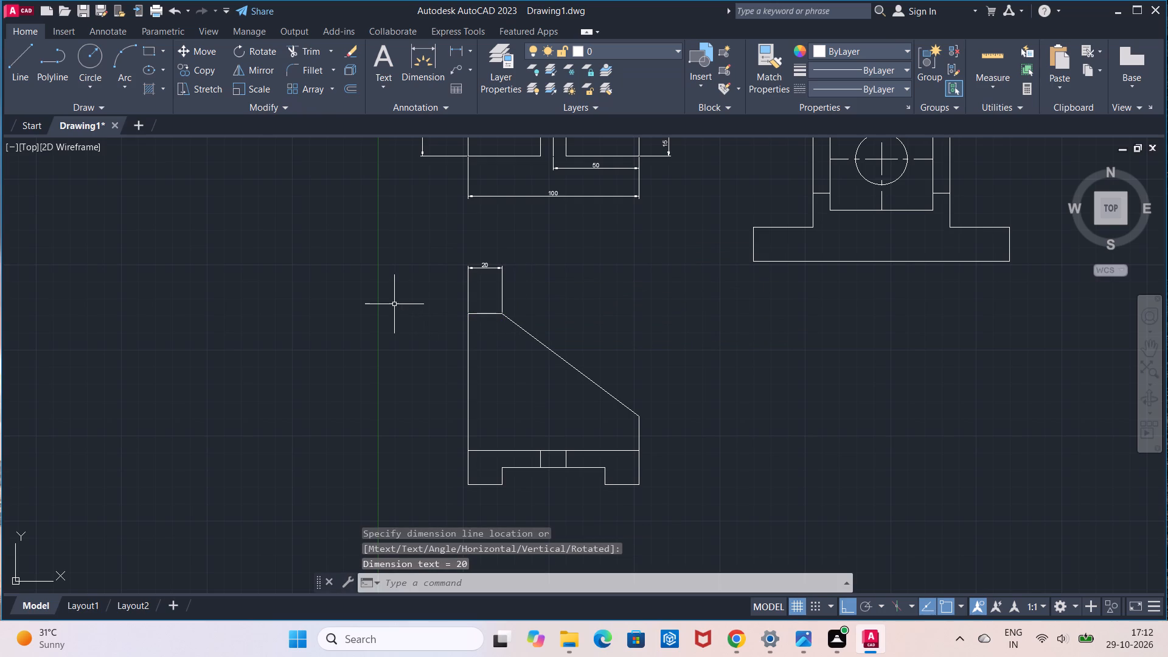
Dimension the sloped profile's overall height from its top-left to bottom-left corner, outside the left edge.
{"action": "left_click", "coordinate": [454, 56]}
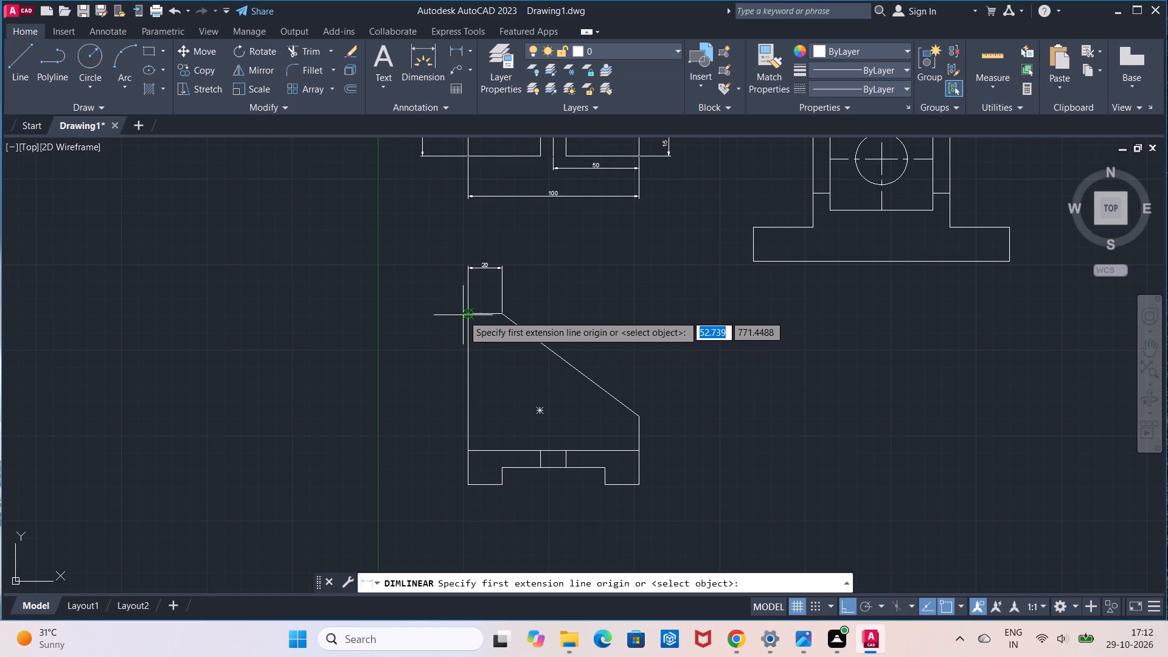
{"action": "left_click", "coordinate": [467, 311]}
{"action": "left_click", "coordinate": [471, 487]}
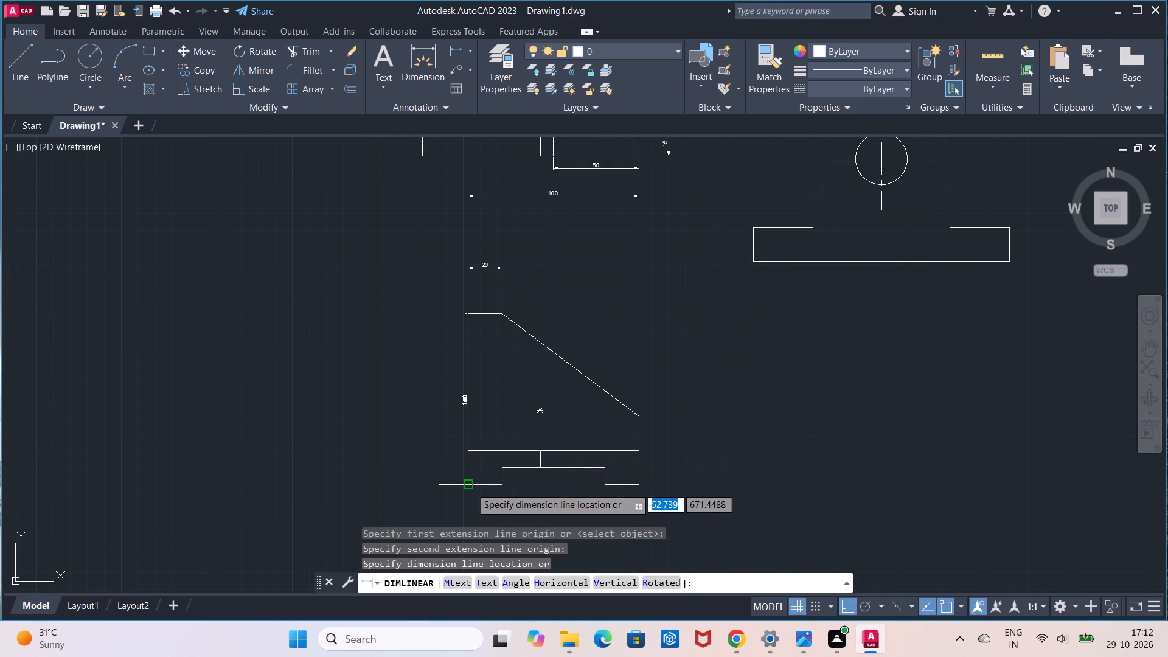
{"action": "left_click", "coordinate": [443, 490]}
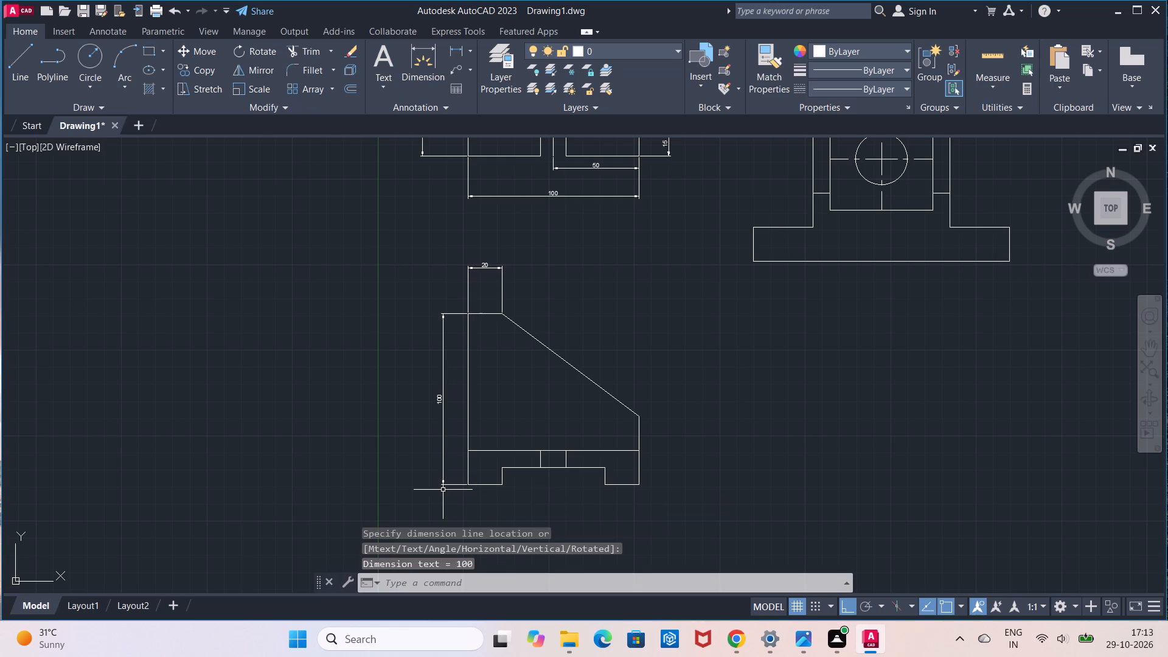
Dimension the depth of the sloped profile's bottom recess at its left side, placing the dimension inside the recess.
{"action": "left_click", "coordinate": [459, 54]}
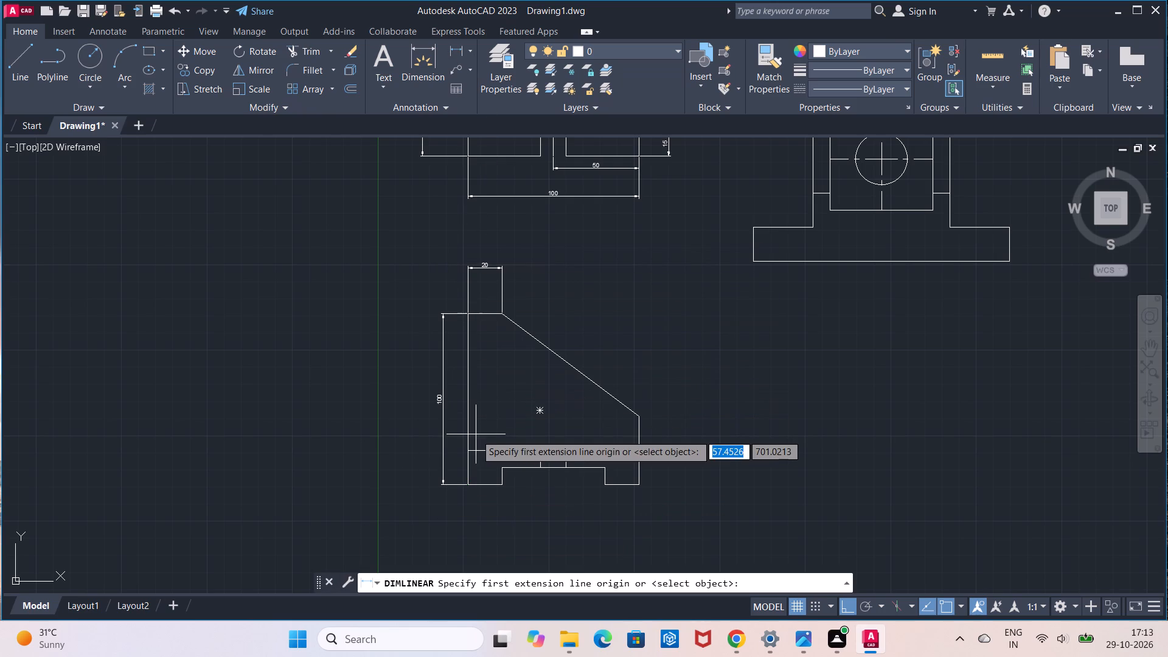
{"action": "left_click", "coordinate": [504, 466]}
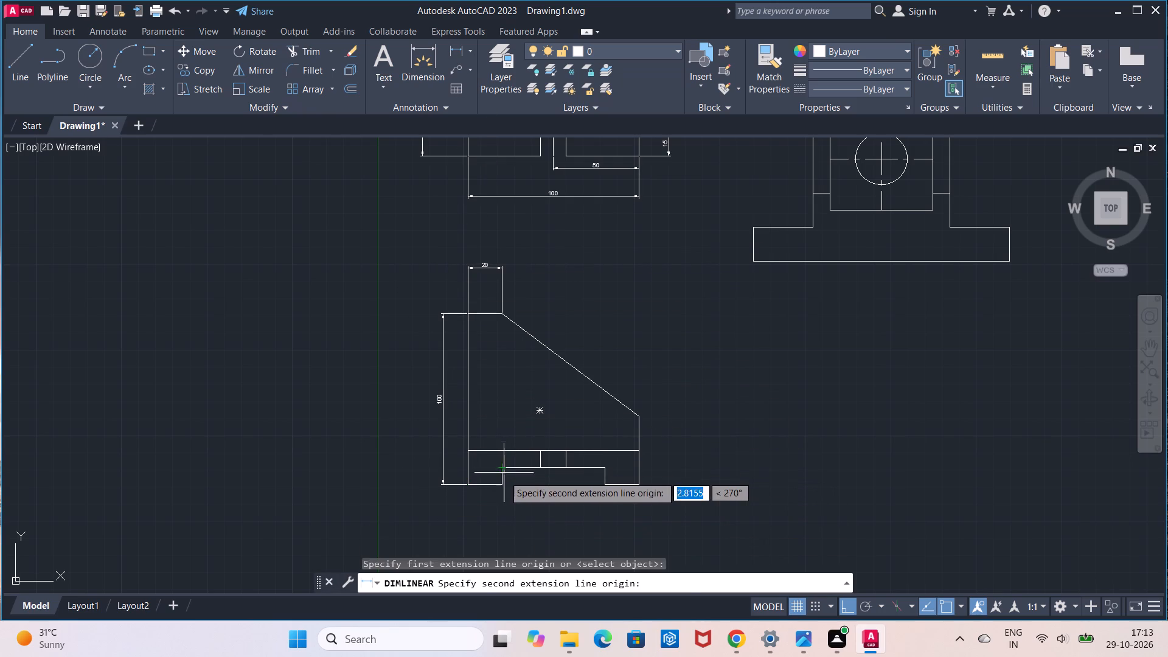
{"action": "left_click", "coordinate": [504, 485]}
{"action": "left_click", "coordinate": [519, 496]}
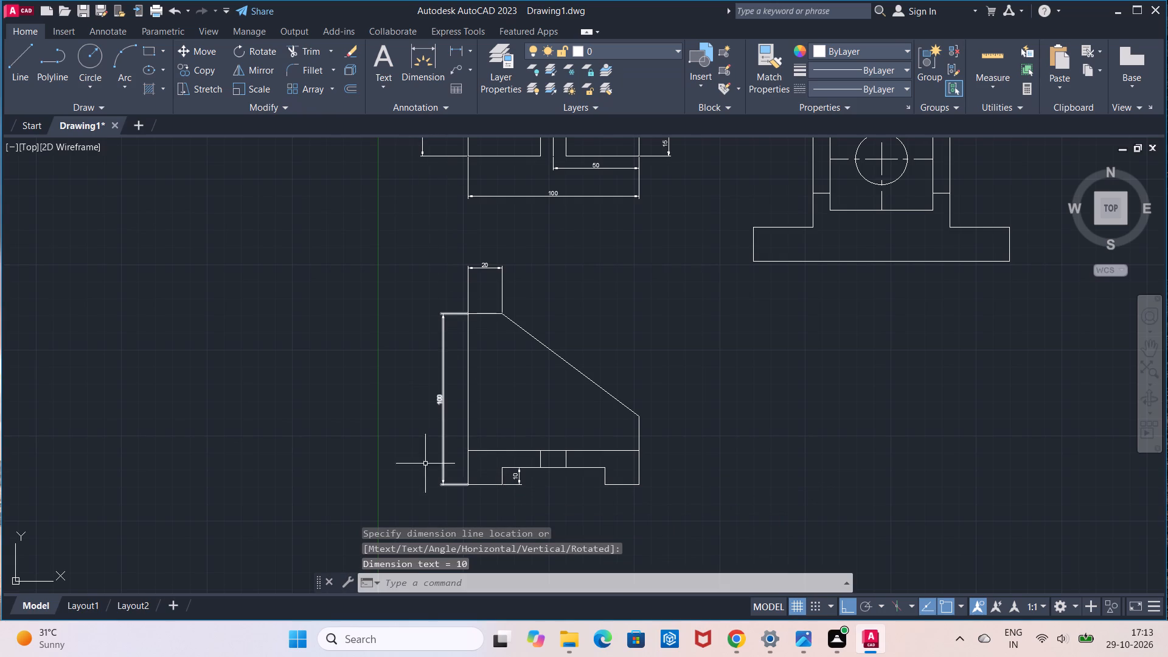
Dimension the width of the sloped profile's left foot, just below its bottom edge.
{"action": "left_click", "coordinate": [451, 55]}
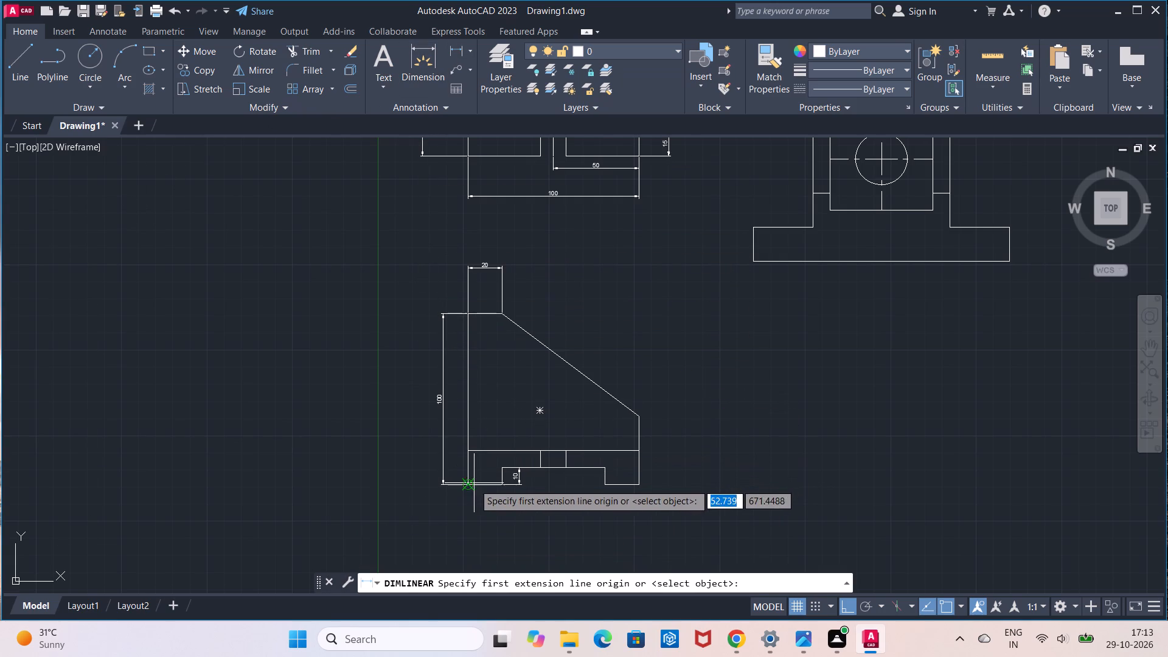
{"action": "left_click", "coordinate": [471, 485]}
{"action": "left_click", "coordinate": [498, 483]}
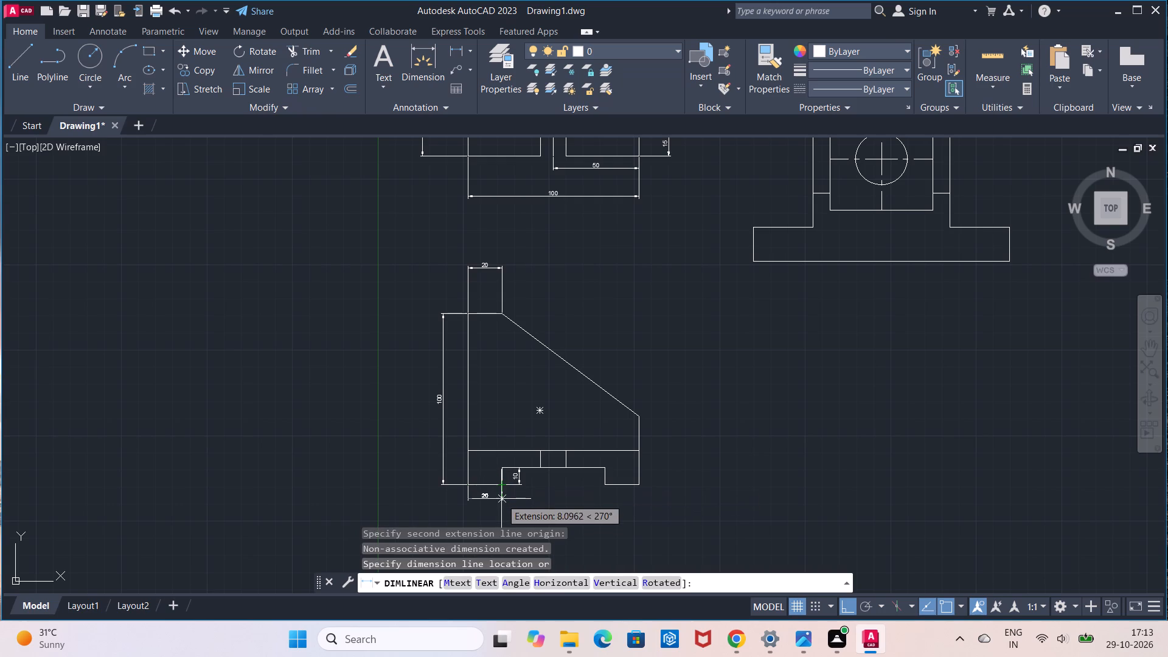
{"action": "left_click", "coordinate": [501, 500]}
Dimension the width of the recess between the sloped profile's two feet, placing it below the left foot's dimension.
{"action": "left_click", "coordinate": [451, 52]}
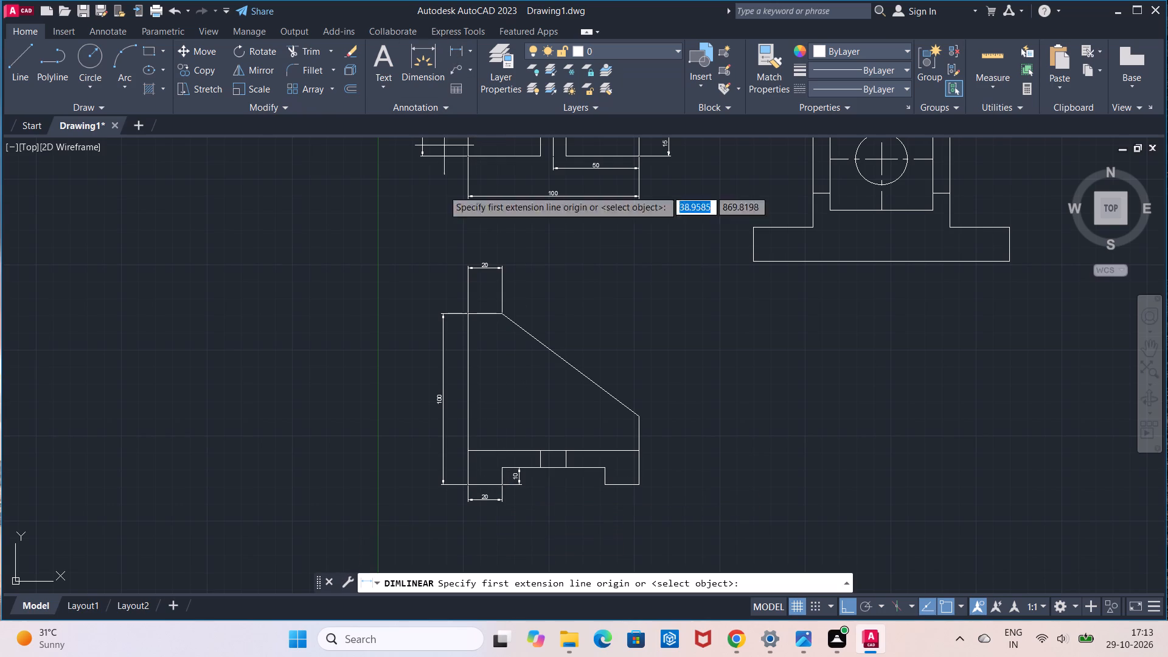
{"action": "left_click", "coordinate": [504, 485]}
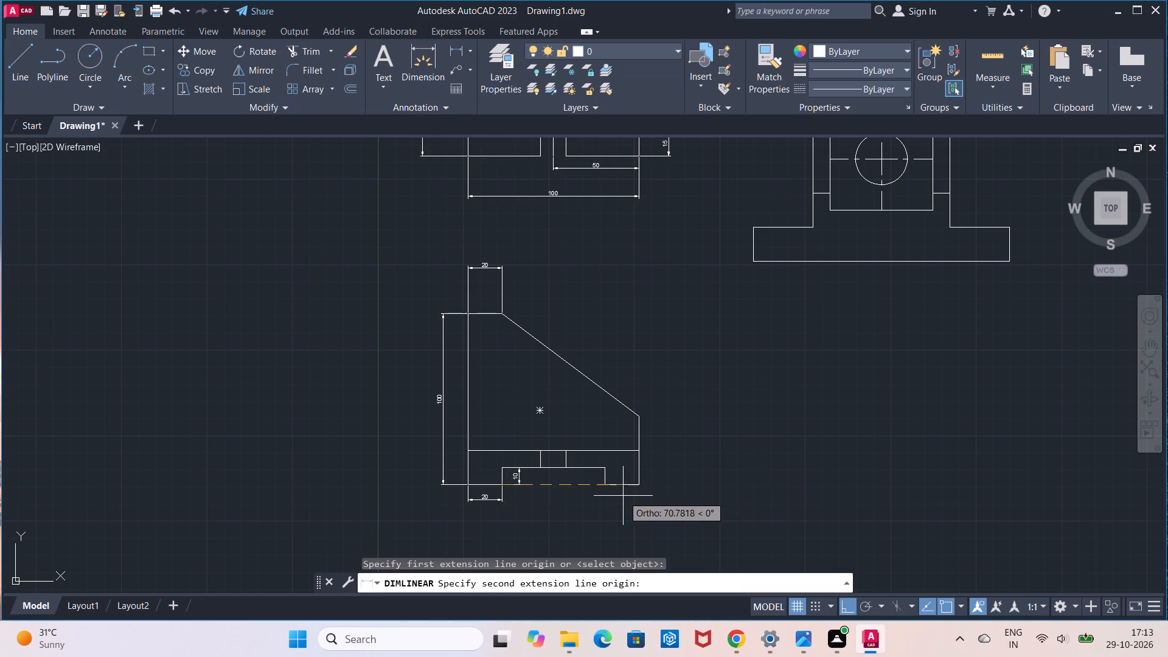
{"action": "left_click", "coordinate": [610, 489]}
{"action": "left_click", "coordinate": [608, 510]}
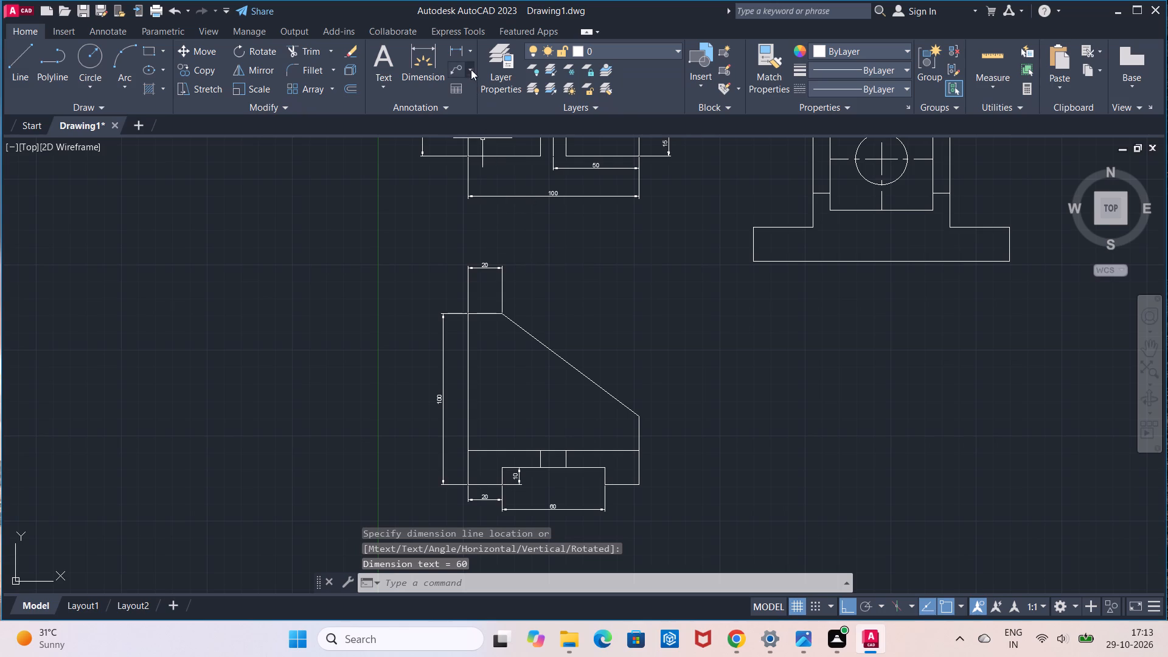
Dimension the width of the sloped profile's right foot, just below its bottom edge.
{"action": "left_click", "coordinate": [460, 54]}
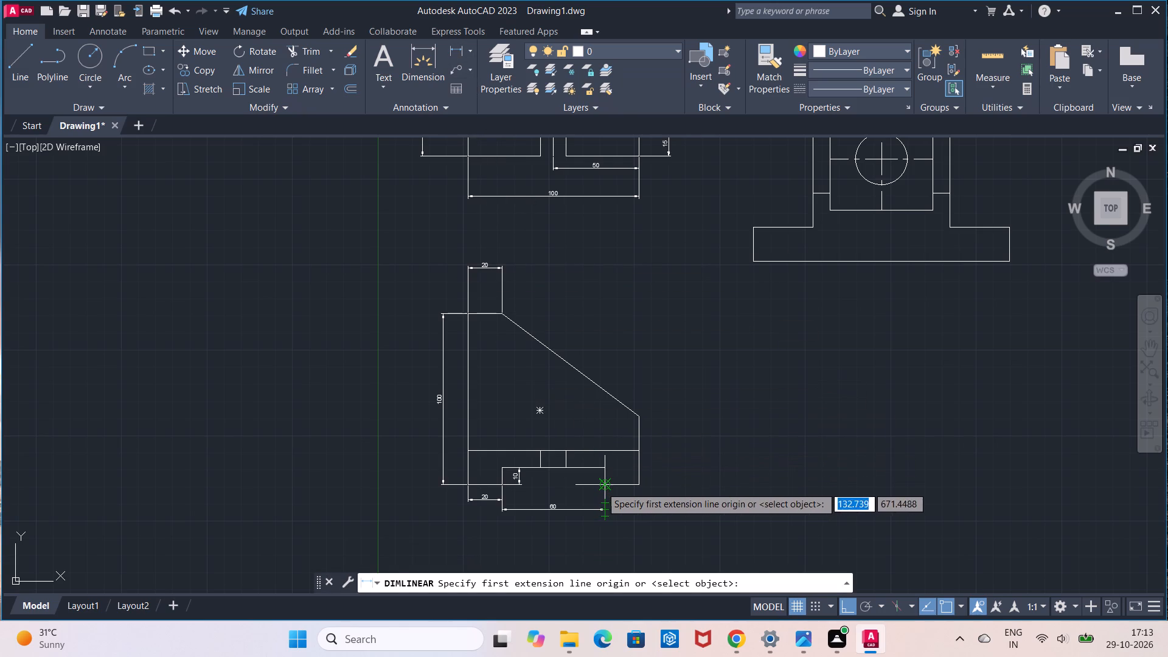
{"action": "left_click", "coordinate": [601, 487]}
{"action": "left_click", "coordinate": [637, 486]}
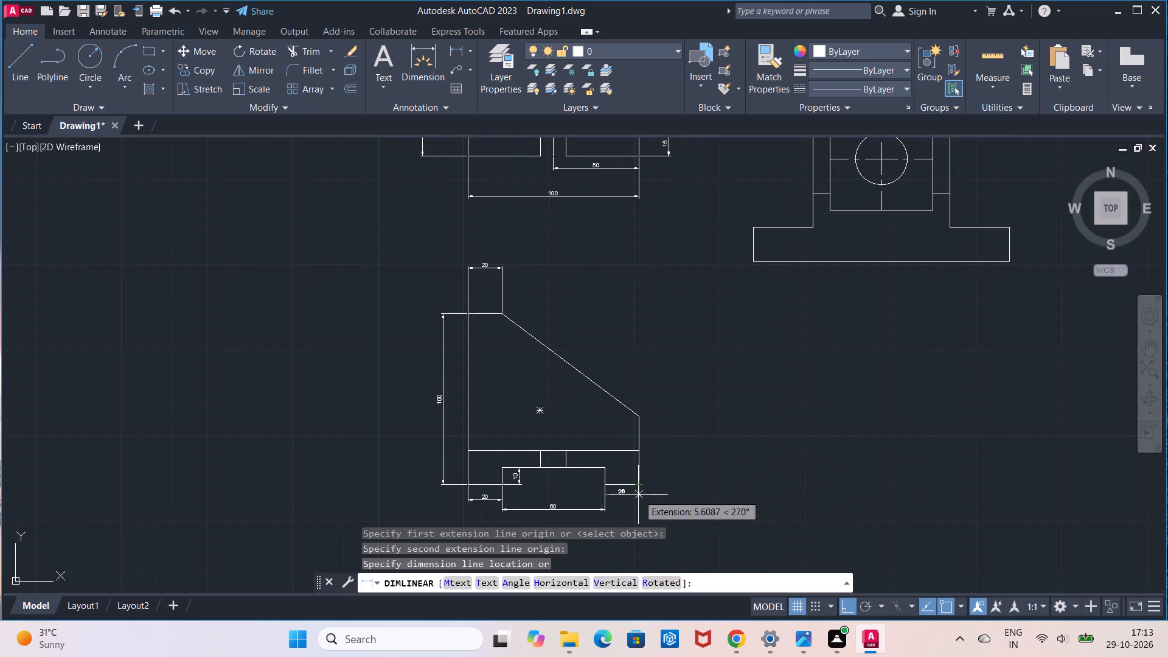
{"action": "left_click", "coordinate": [638, 495]}
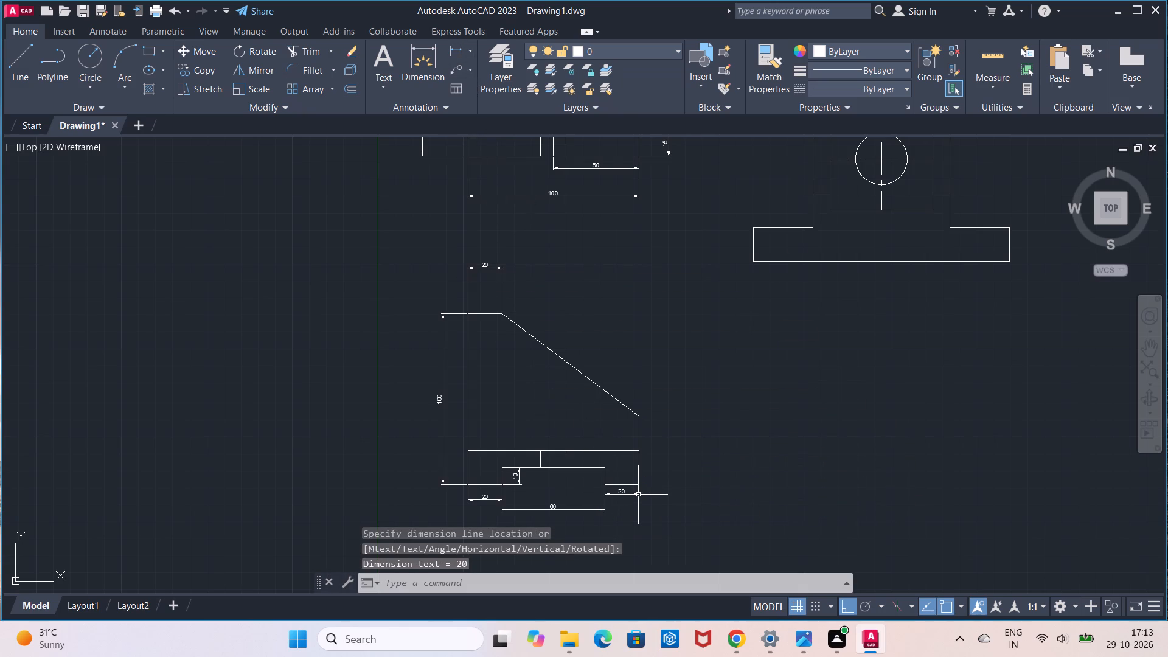
Dimension the sloped profile's right edge vertically from the slope's lower end to the bottom-right corner, outside the profile.
{"action": "left_click", "coordinate": [457, 54]}
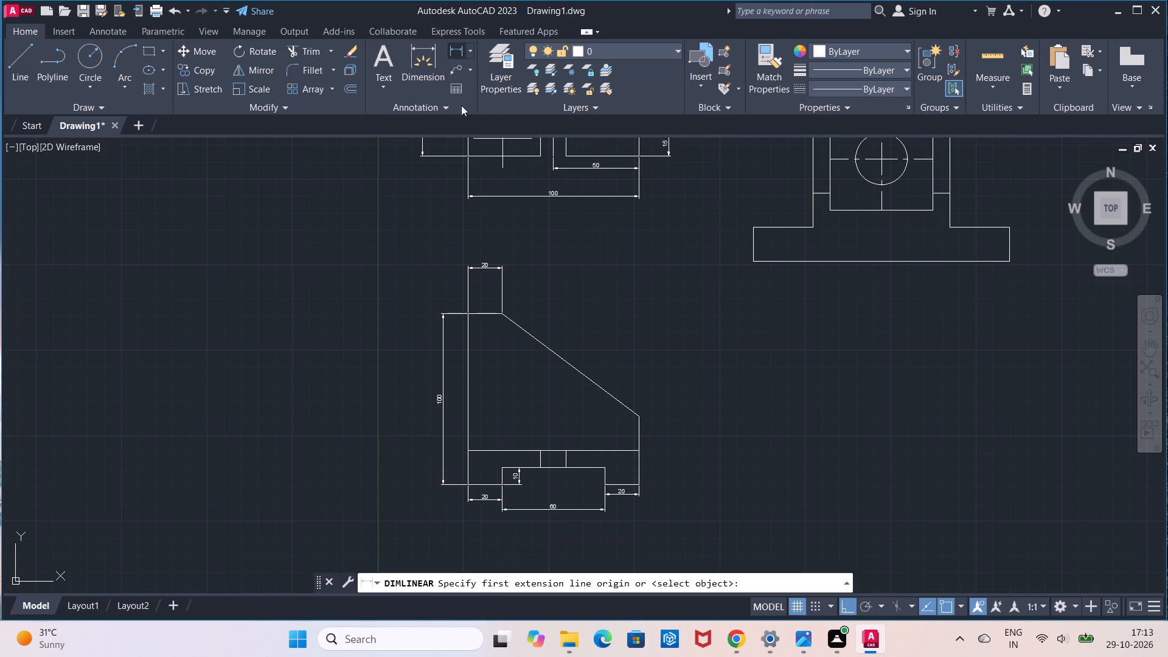
{"action": "left_click", "coordinate": [644, 419]}
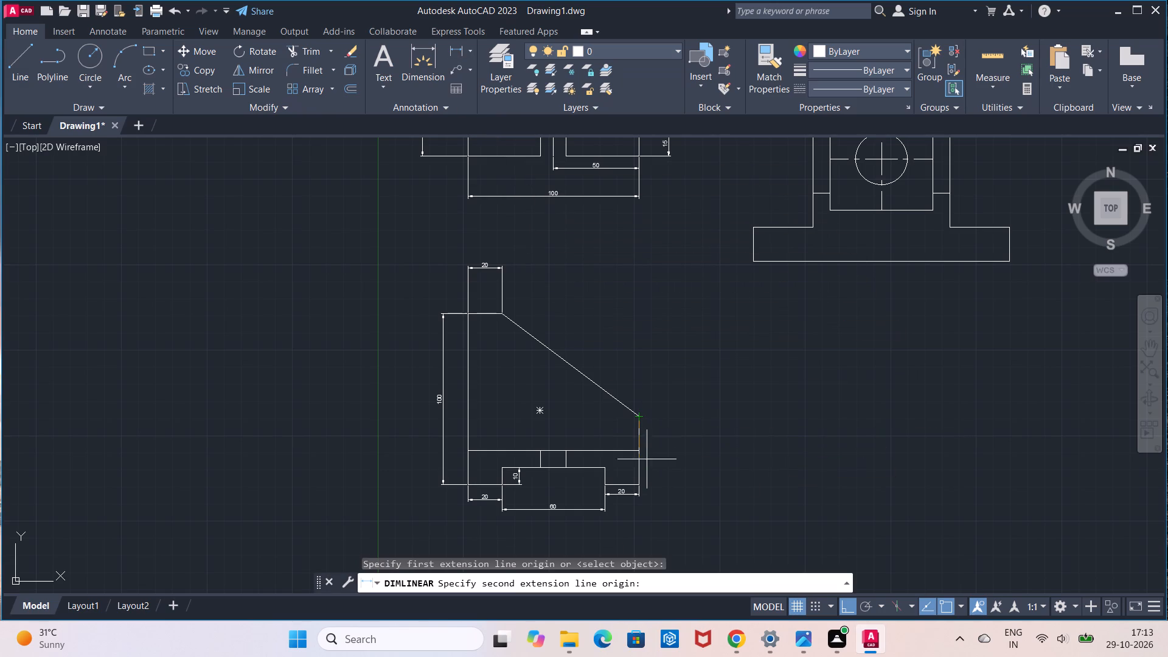
{"action": "left_click", "coordinate": [642, 480]}
{"action": "left_click", "coordinate": [667, 474]}
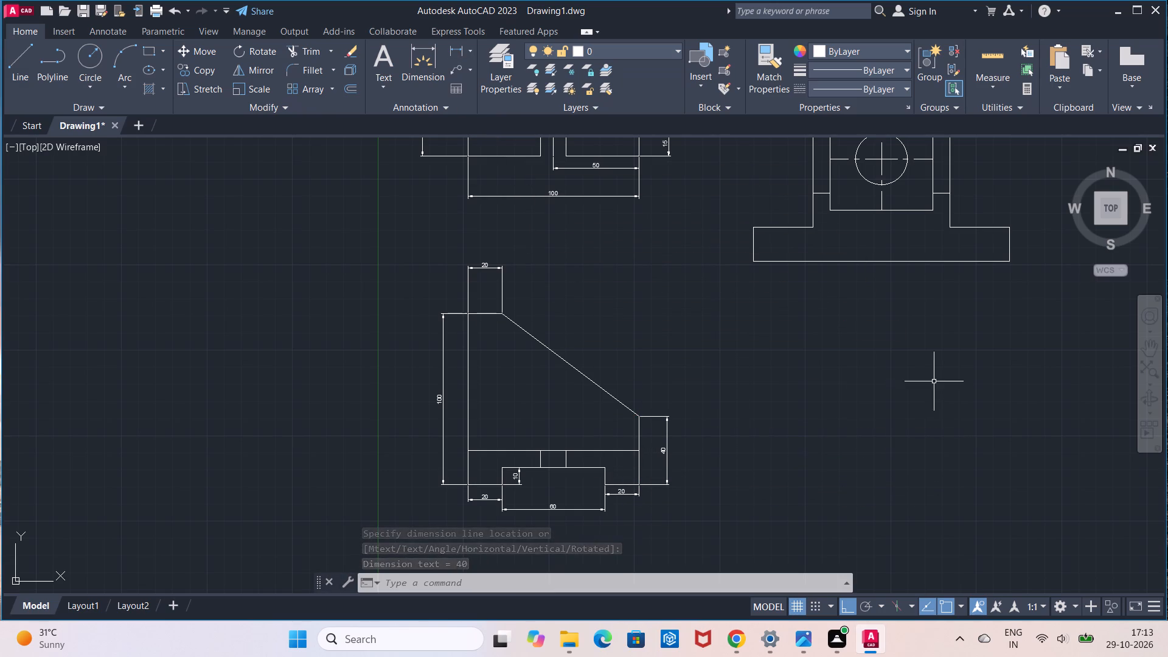
Add a horizontal dimension above the view with the circle for the width of its upper block's top edge.
{"action": "middle_click_drag", "start_coordinate": [933, 380], "coordinate": [681, 516]}
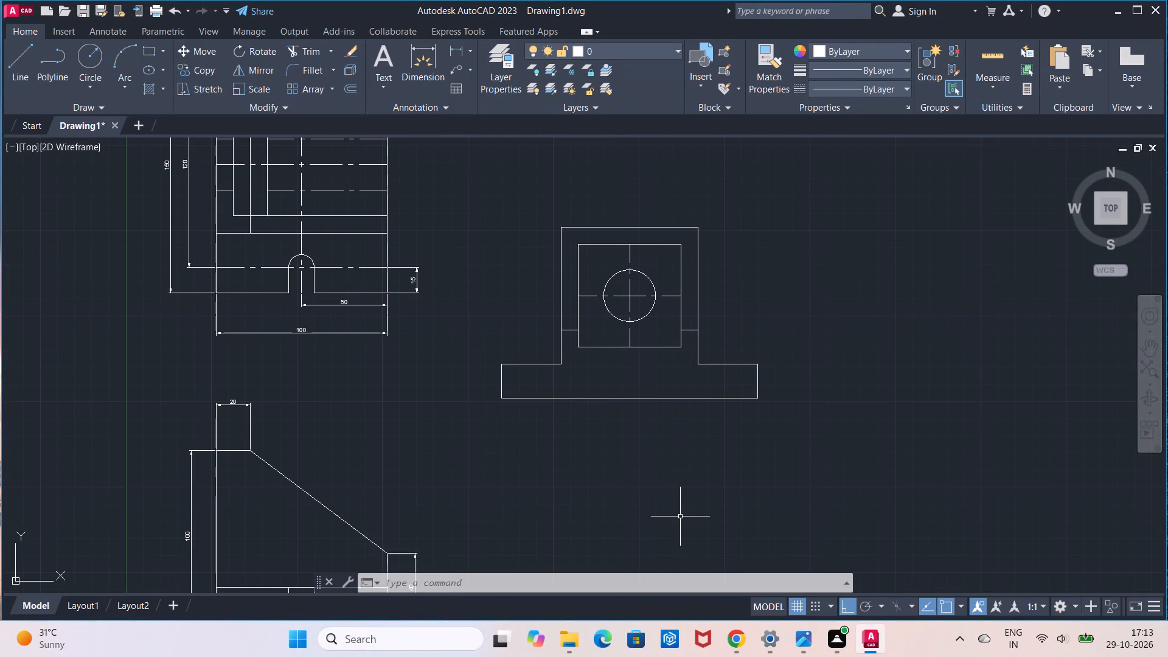
{"action": "middle_click_drag", "start_coordinate": [589, 316], "coordinate": [568, 350]}
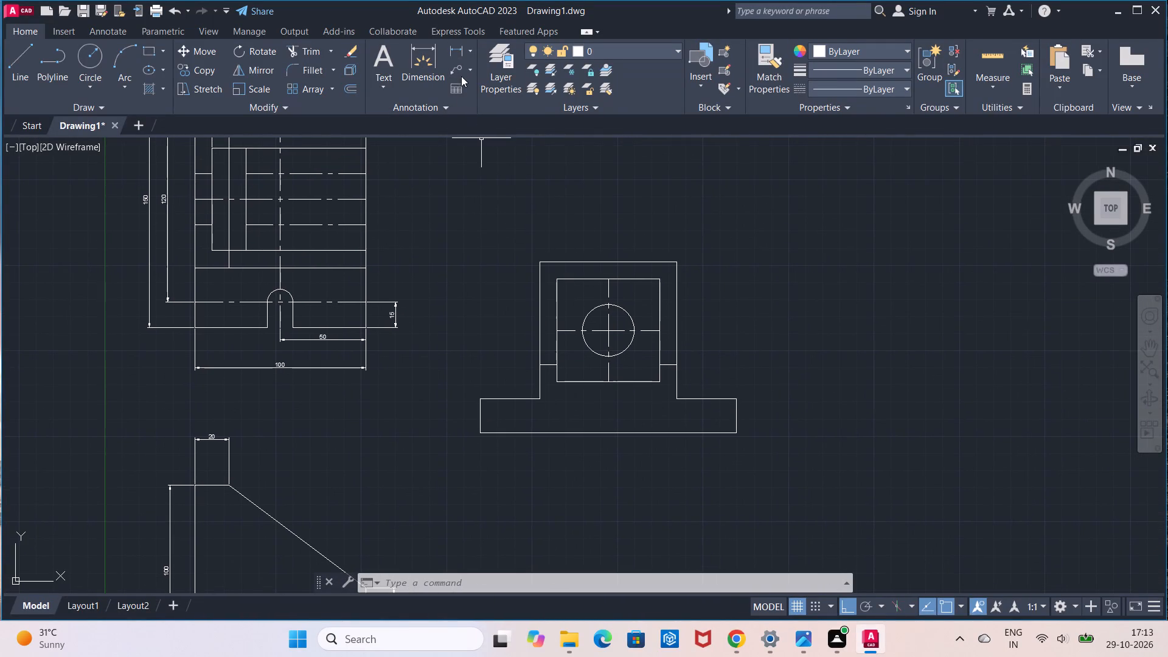
{"action": "left_click", "coordinate": [460, 55]}
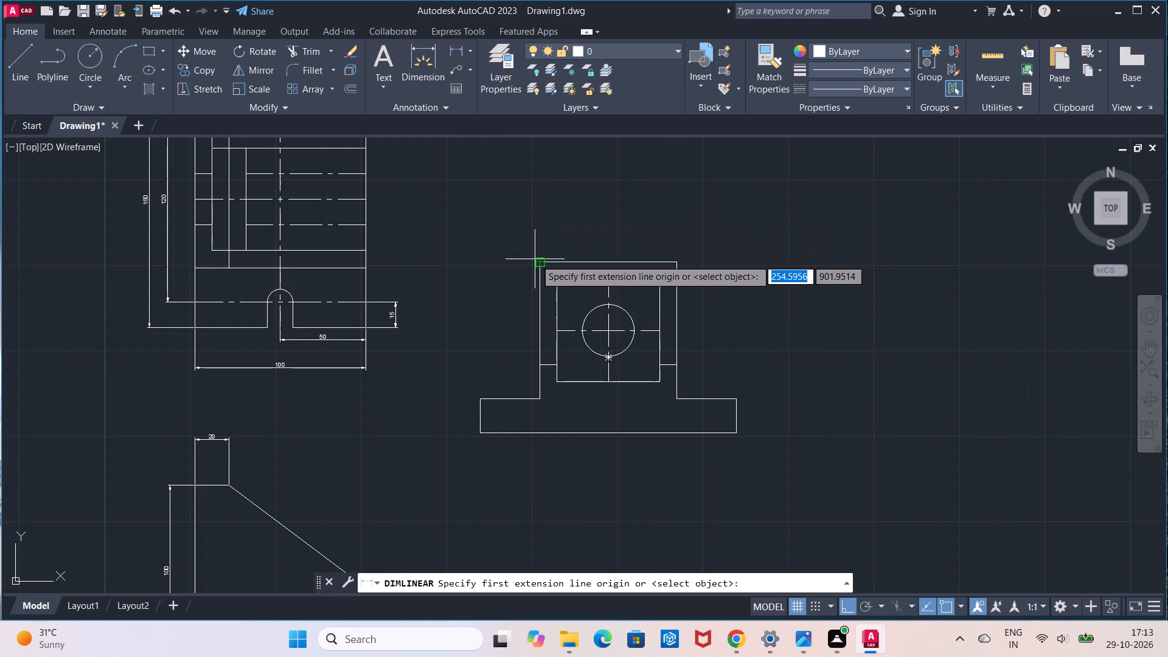
{"action": "left_click", "coordinate": [535, 259]}
{"action": "left_click", "coordinate": [675, 260]}
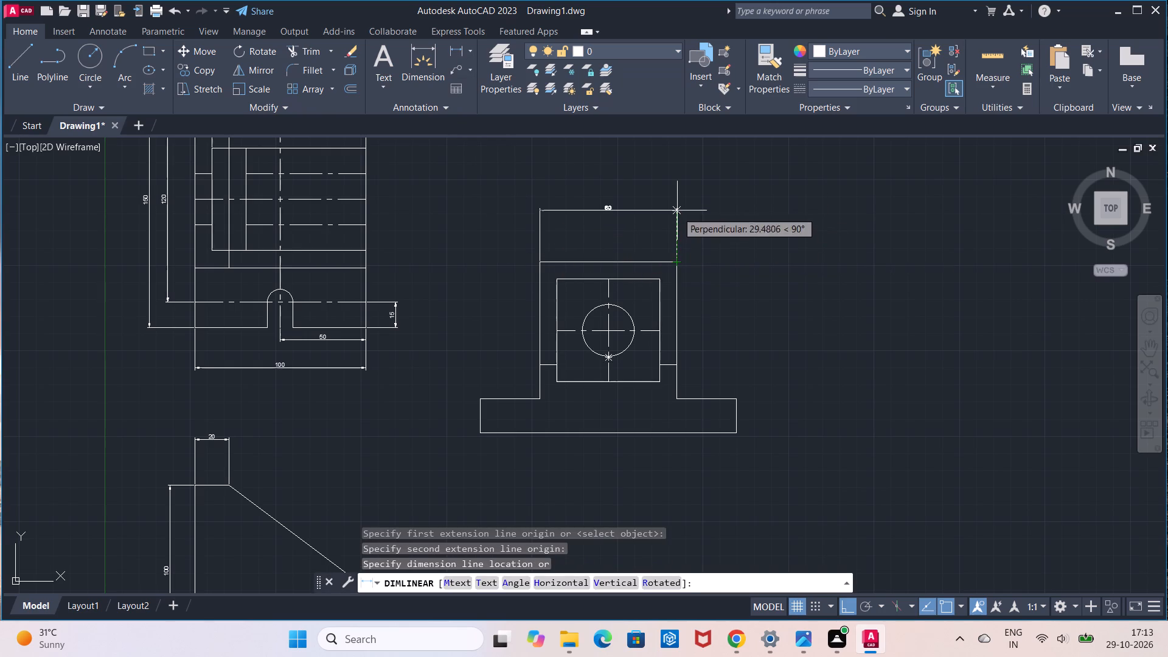
{"action": "left_click", "coordinate": [677, 207]}
Add a horizontal dimension for the square's top edge, placing it below the upper block's width dimension.
{"action": "left_click", "coordinate": [448, 54]}
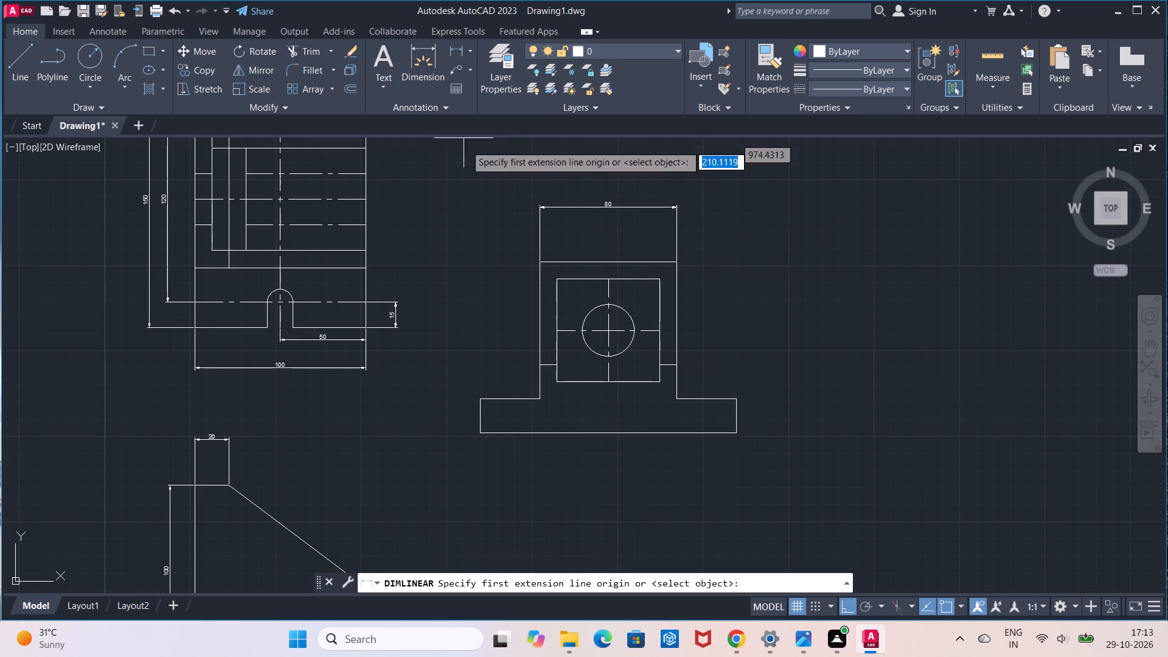
{"action": "left_click", "coordinate": [555, 280]}
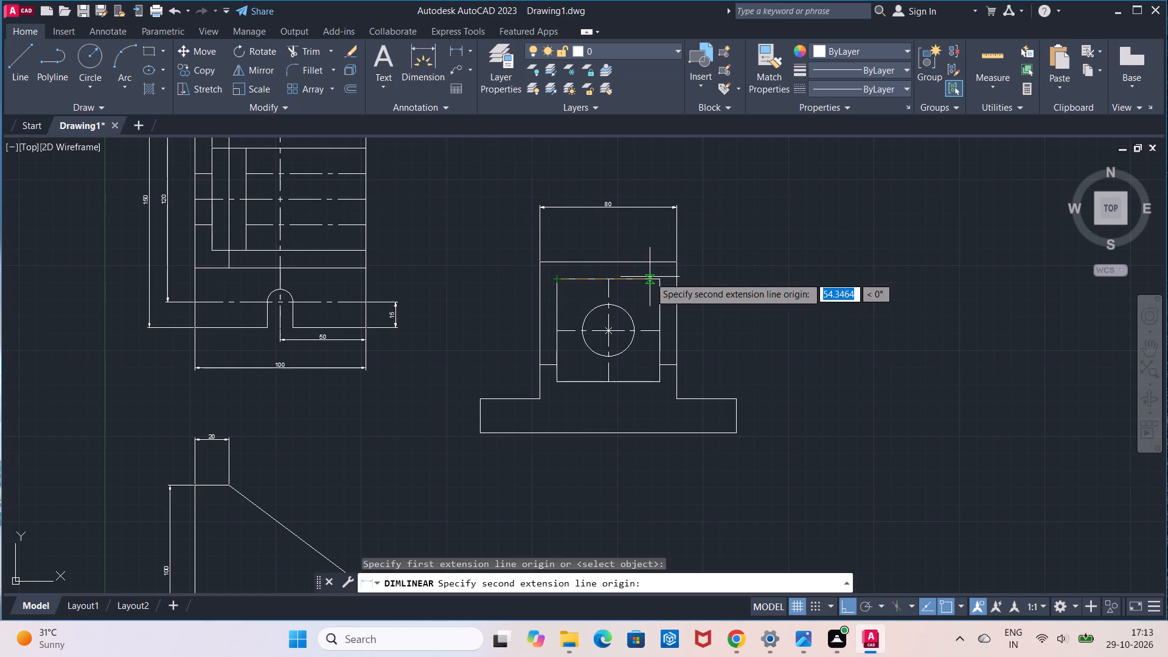
{"action": "left_click", "coordinate": [664, 280]}
{"action": "left_click", "coordinate": [652, 231]}
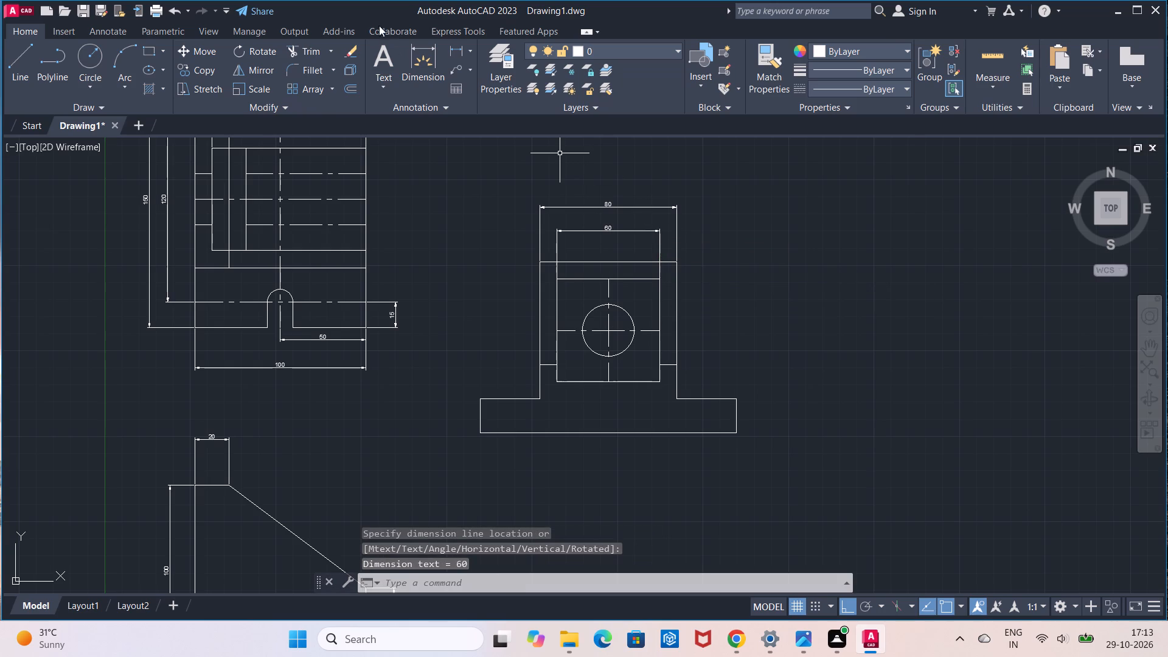
Add a diameter dimension to the circle inside the square, placing its text outside the block to the upper left.
{"action": "left_click", "coordinate": [472, 47]}
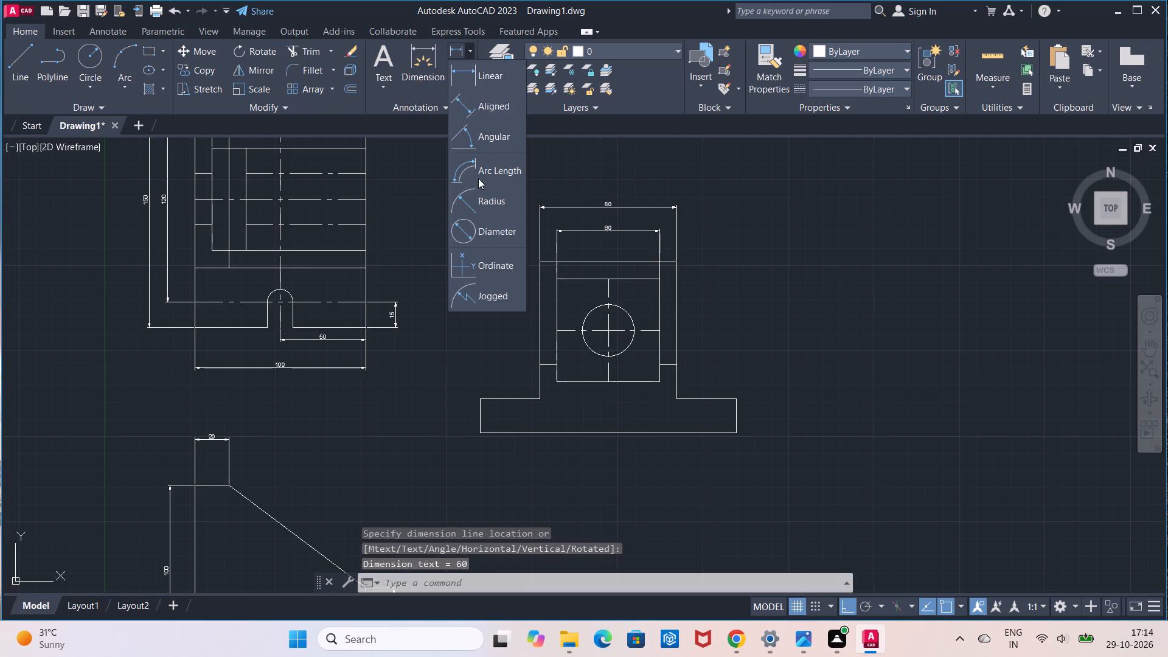
{"action": "left_click", "coordinate": [497, 233]}
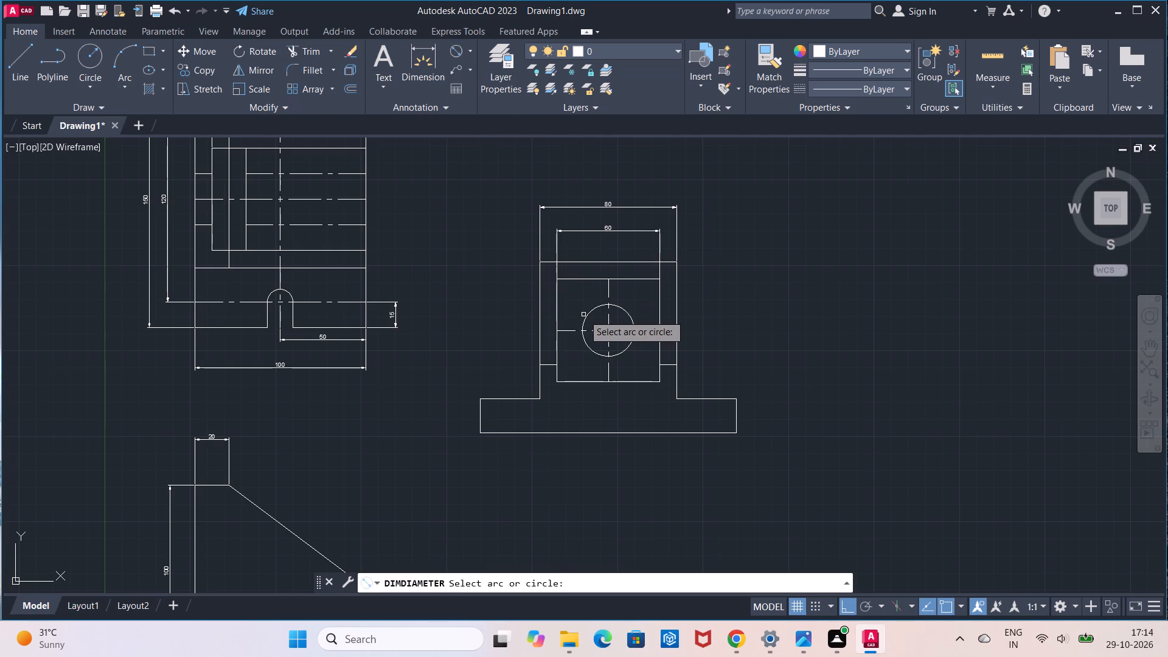
{"action": "left_click", "coordinate": [585, 315]}
{"action": "left_click", "coordinate": [488, 282]}
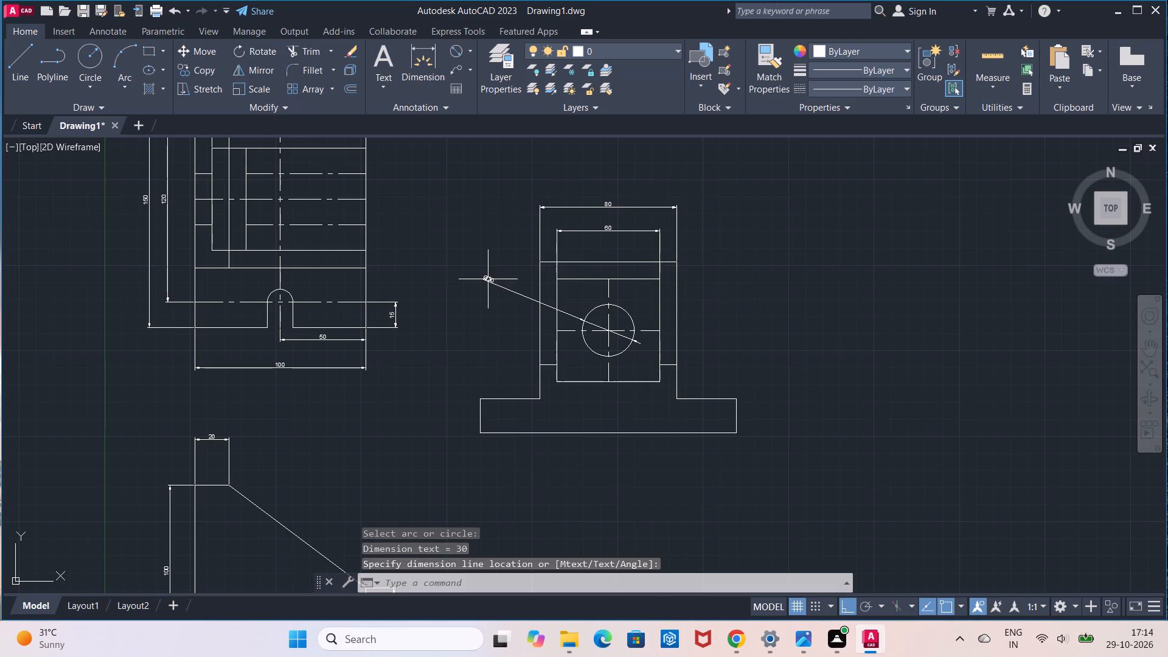
Add a vertical linear dimension for the square's right side, placing it just outside the upper block.
{"action": "left_click", "coordinate": [466, 49]}
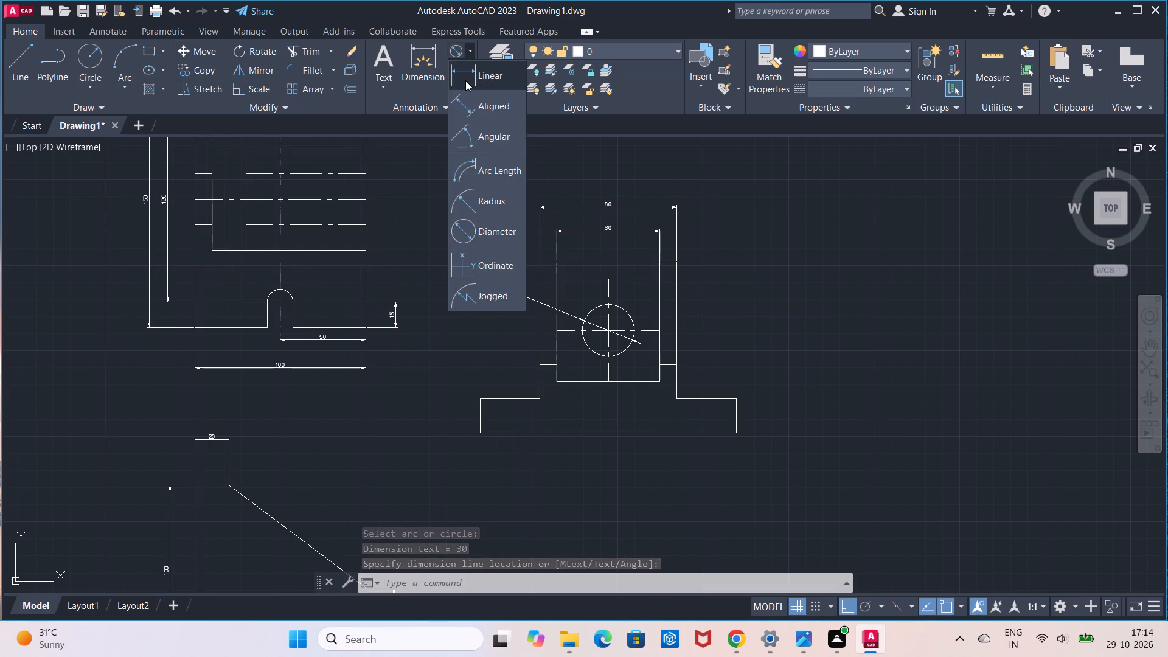
{"action": "left_click", "coordinate": [465, 80]}
{"action": "left_click", "coordinate": [658, 280]}
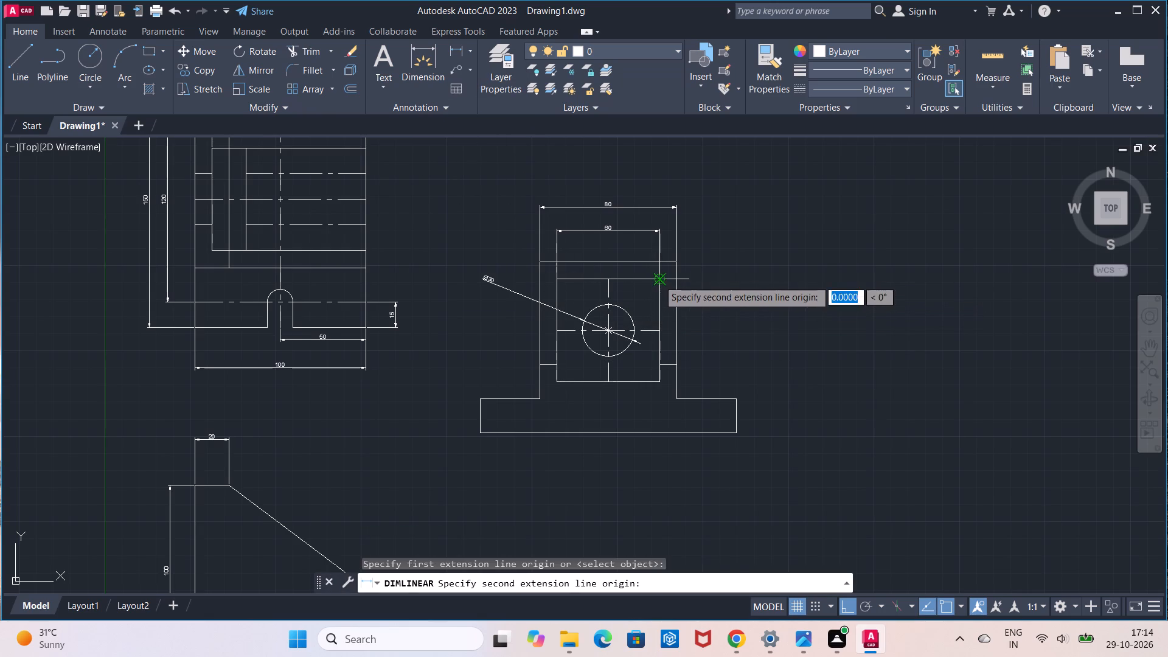
{"action": "left_click", "coordinate": [656, 384]}
{"action": "left_click", "coordinate": [700, 373]}
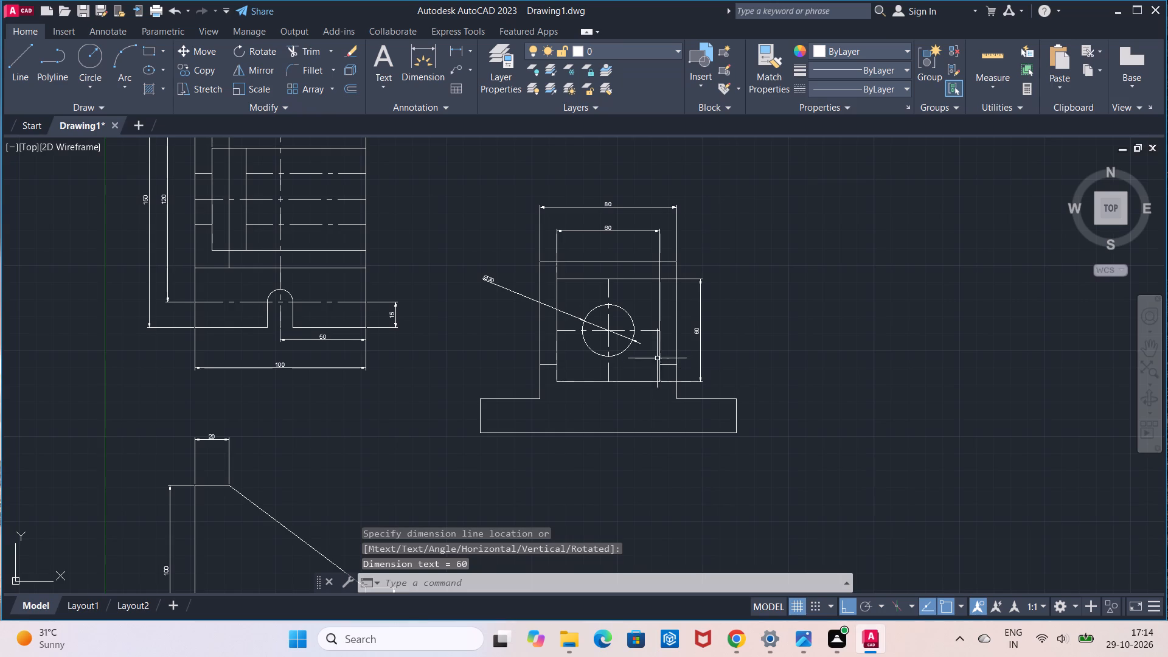
Dimension the width of the base's left ledge, from its outer corner to the upper block, placing it above the ledge.
{"action": "middle_click_drag", "start_coordinate": [659, 357], "coordinate": [674, 279]}
{"action": "middle_click", "coordinate": [674, 273]}
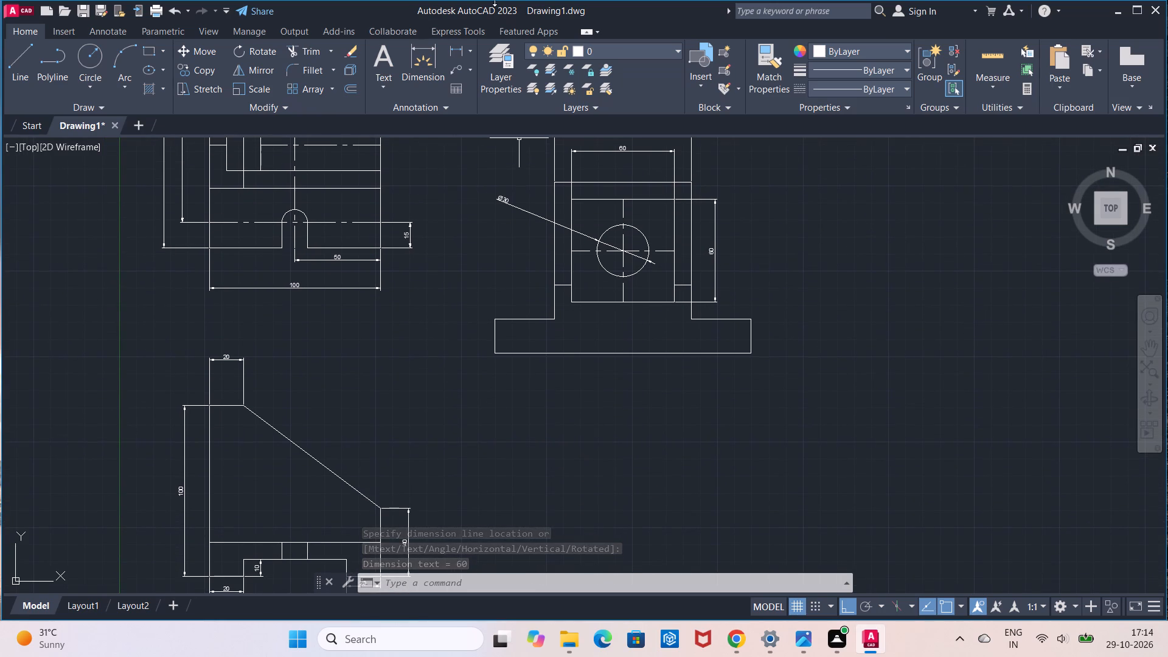
{"action": "left_click", "coordinate": [455, 51]}
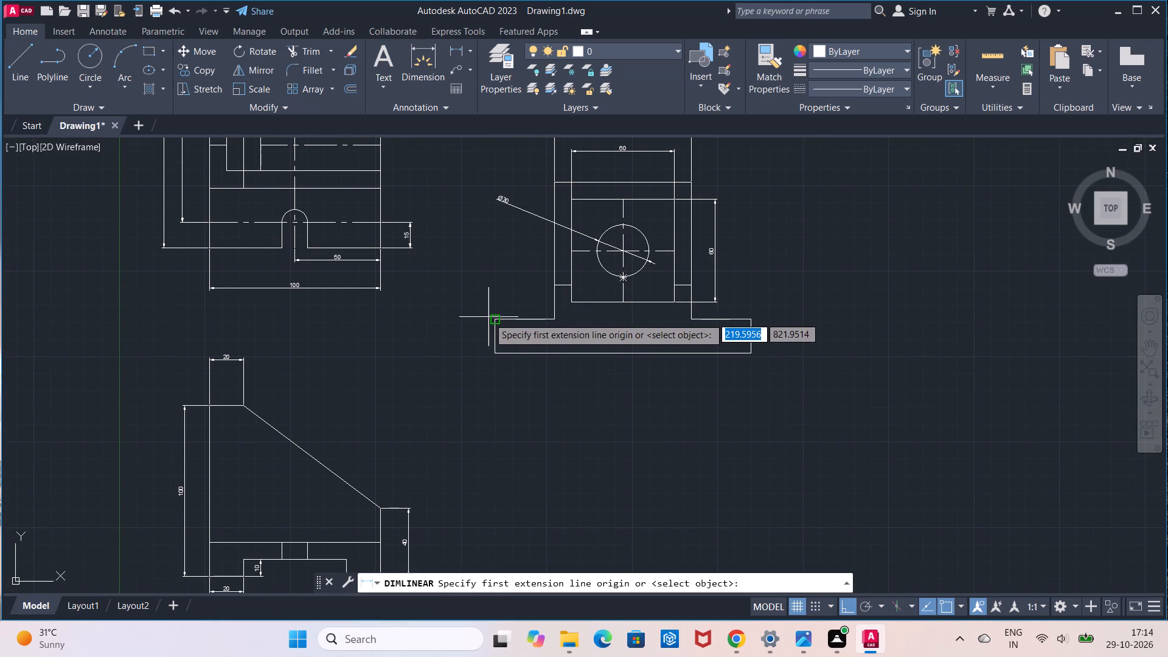
{"action": "left_click", "coordinate": [488, 318]}
{"action": "left_click", "coordinate": [547, 317]}
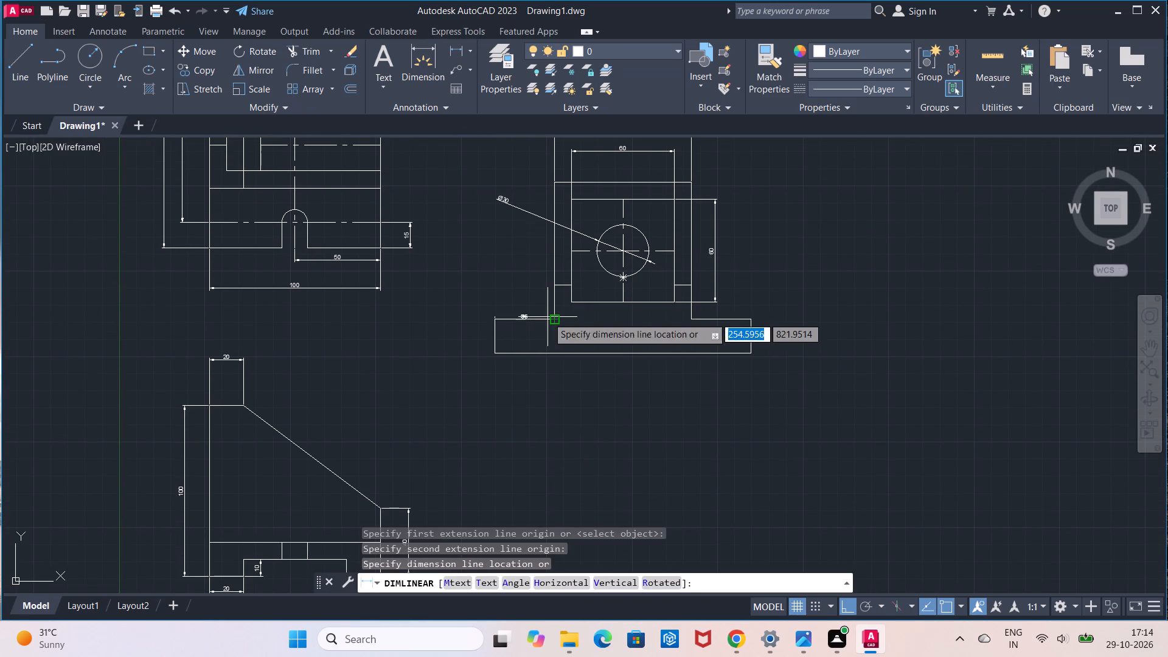
{"action": "left_click", "coordinate": [556, 291]}
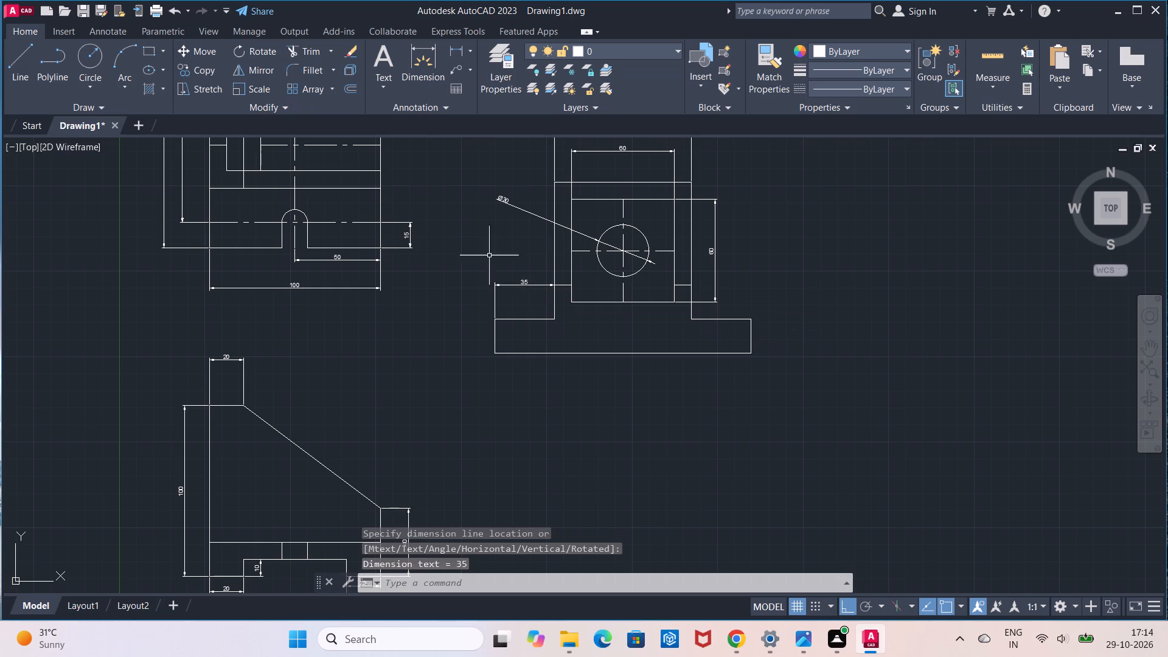
Dimension the vertical distance from the circle's center to the base's bottom edge, placing it left of the base.
{"action": "left_click", "coordinate": [450, 50]}
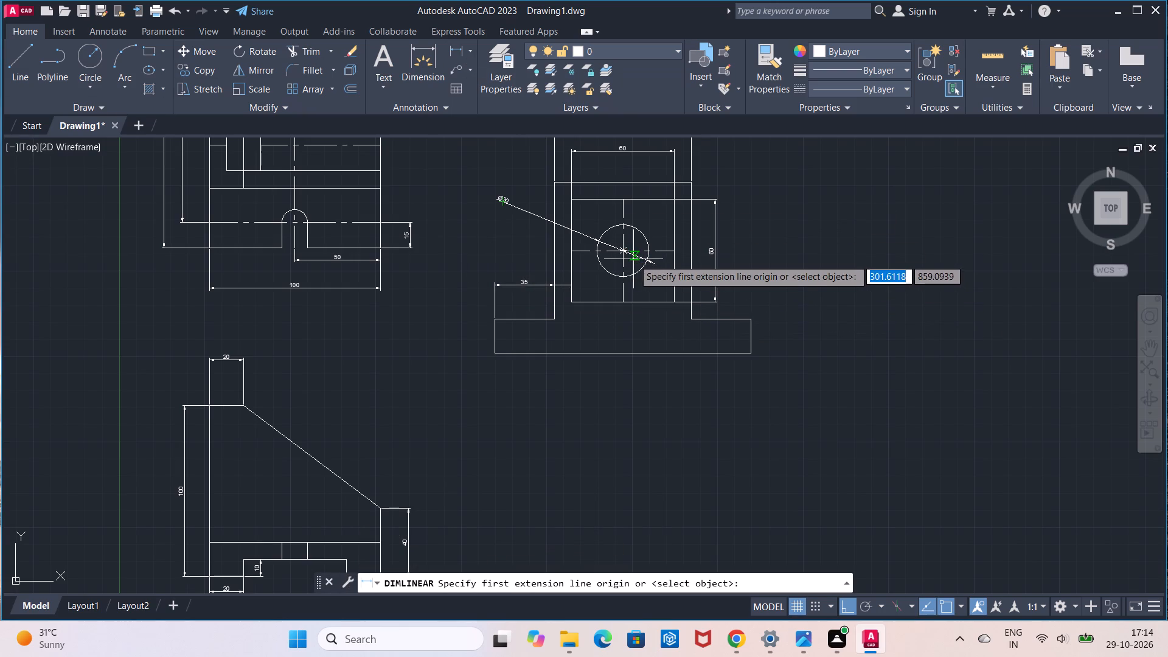
{"action": "left_click", "coordinate": [627, 254]}
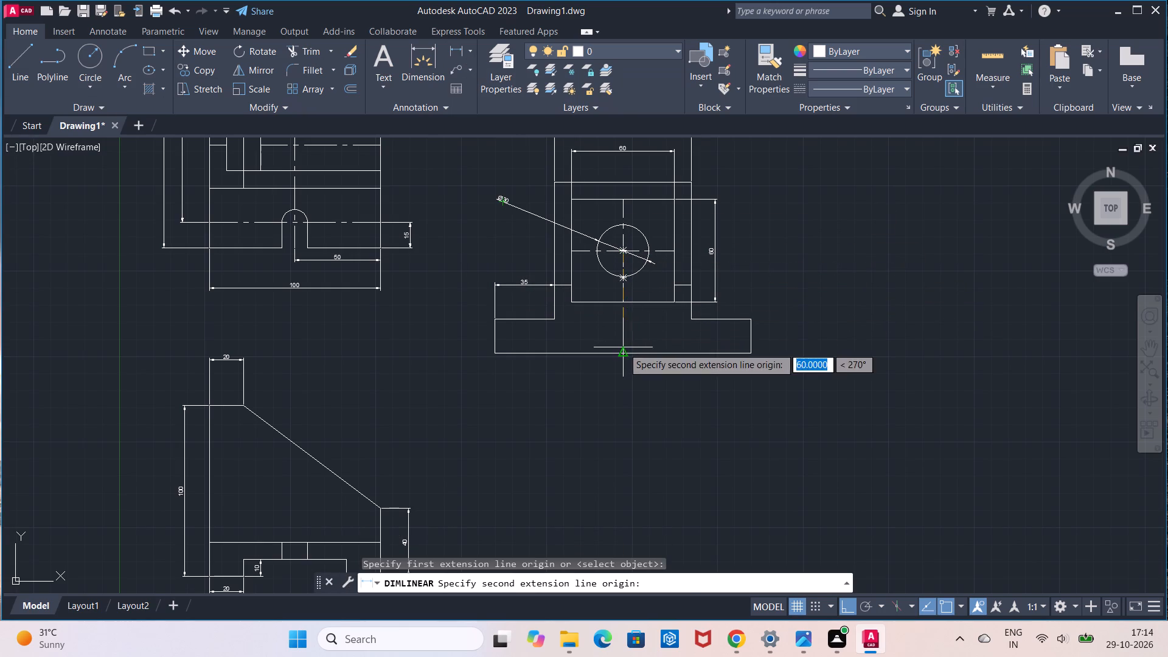
{"action": "left_click", "coordinate": [623, 347]}
{"action": "left_click", "coordinate": [454, 350]}
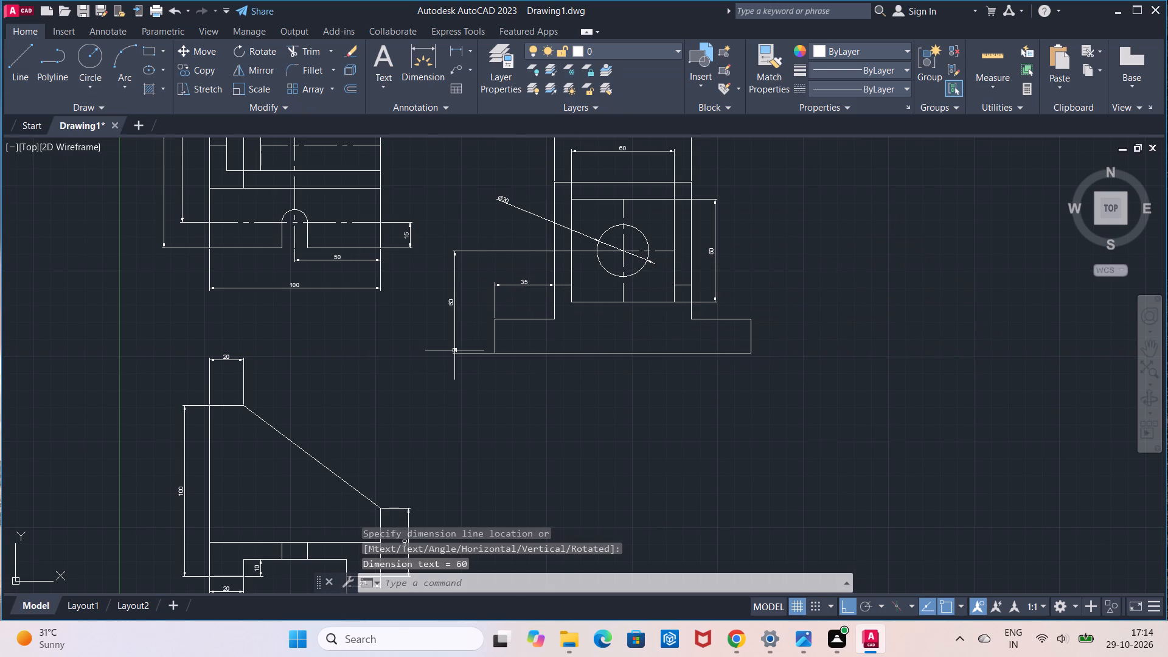
Dimension the height of the base's right edge, placing it just outside the base.
{"action": "scroll", "coordinate": [454, 350], "scroll_direction": "up", "scroll_amount": 2}
{"action": "scroll", "coordinate": [454, 350], "scroll_direction": "down", "scroll_amount": 1}
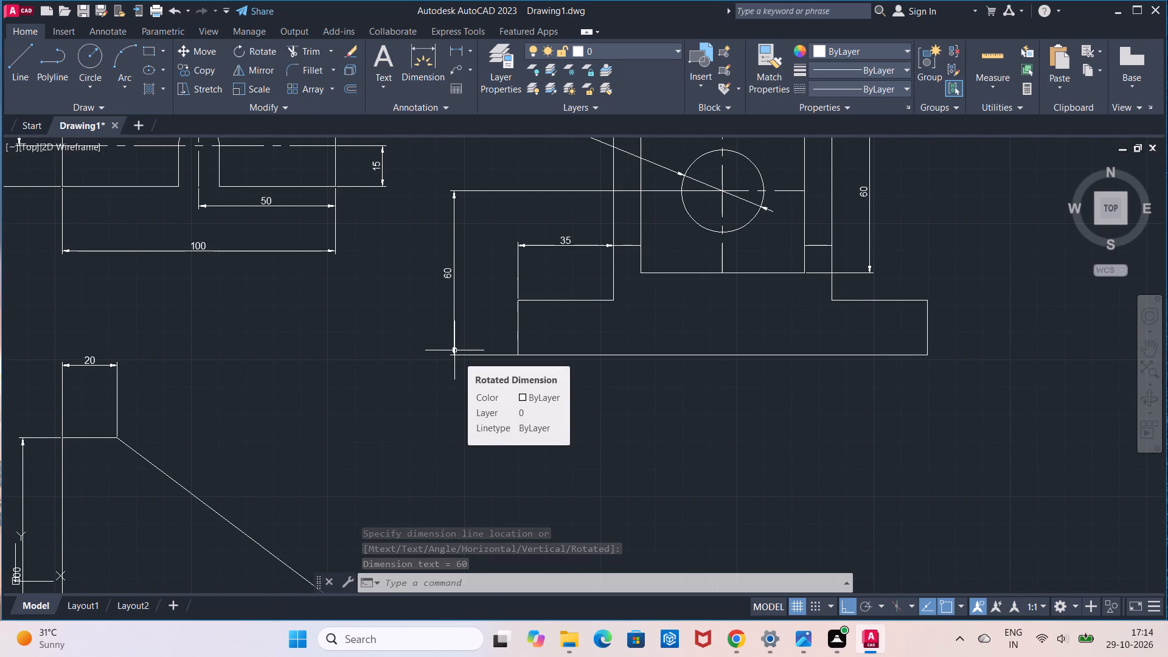
{"action": "left_click", "coordinate": [462, 49]}
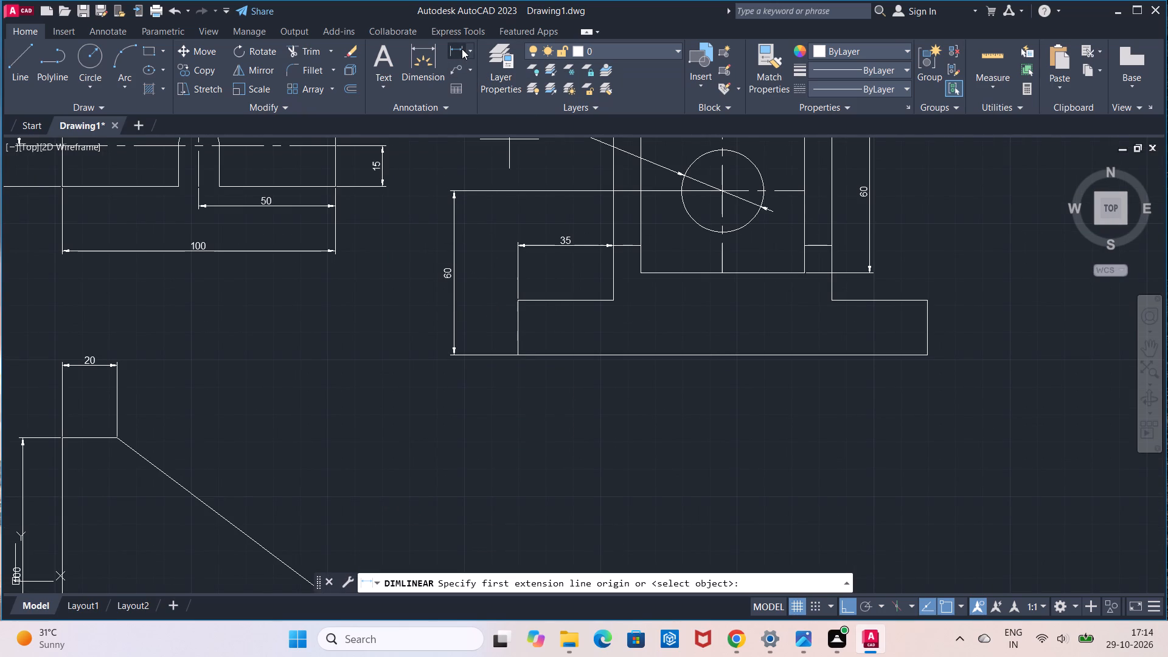
{"action": "left_click", "coordinate": [928, 297]}
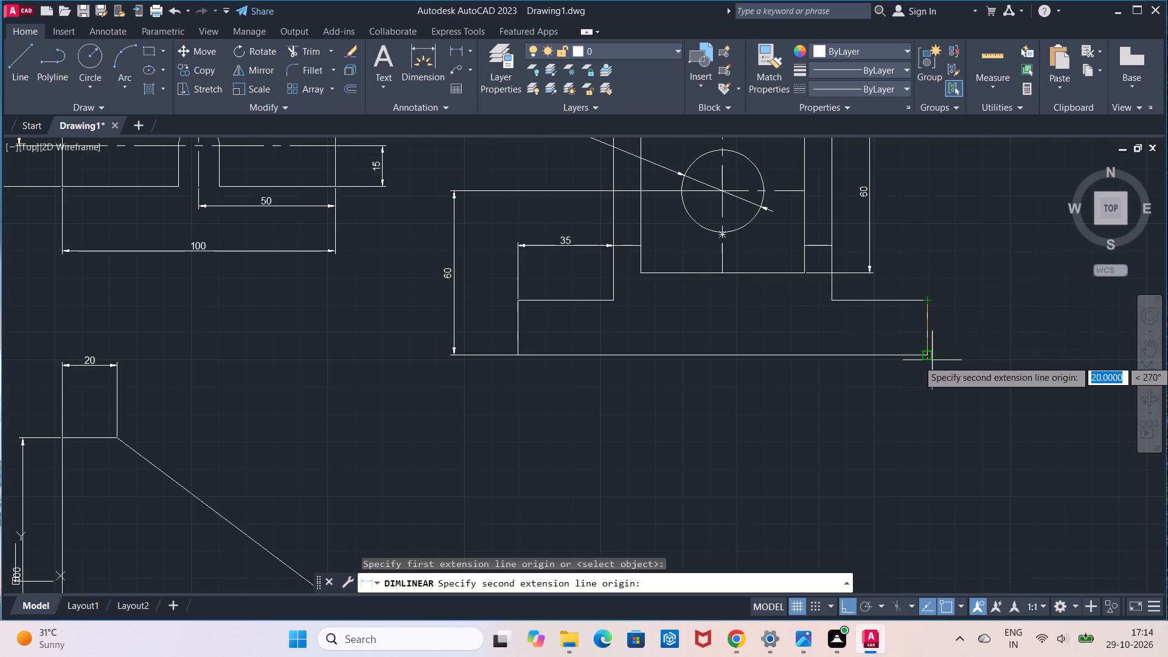
{"action": "left_click_drag", "start_coordinate": [930, 358], "coordinate": [937, 354]}
{"action": "left_click", "coordinate": [954, 350]}
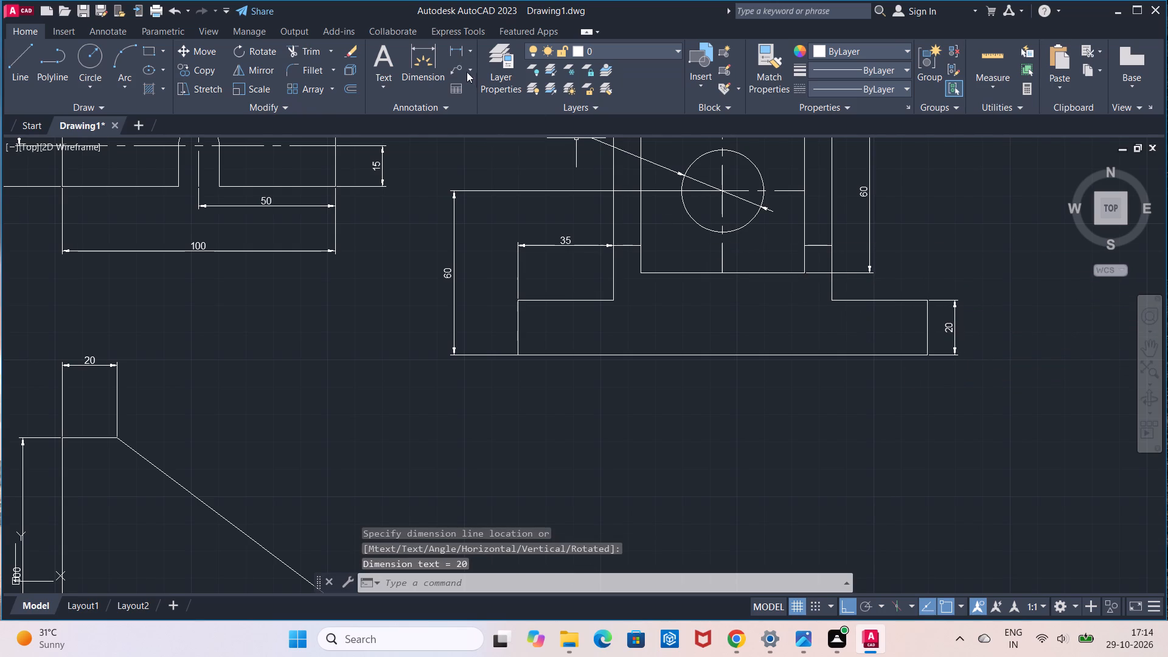
Add a horizontal dimension below the base for its full bottom edge width.
{"action": "left_click", "coordinate": [459, 58]}
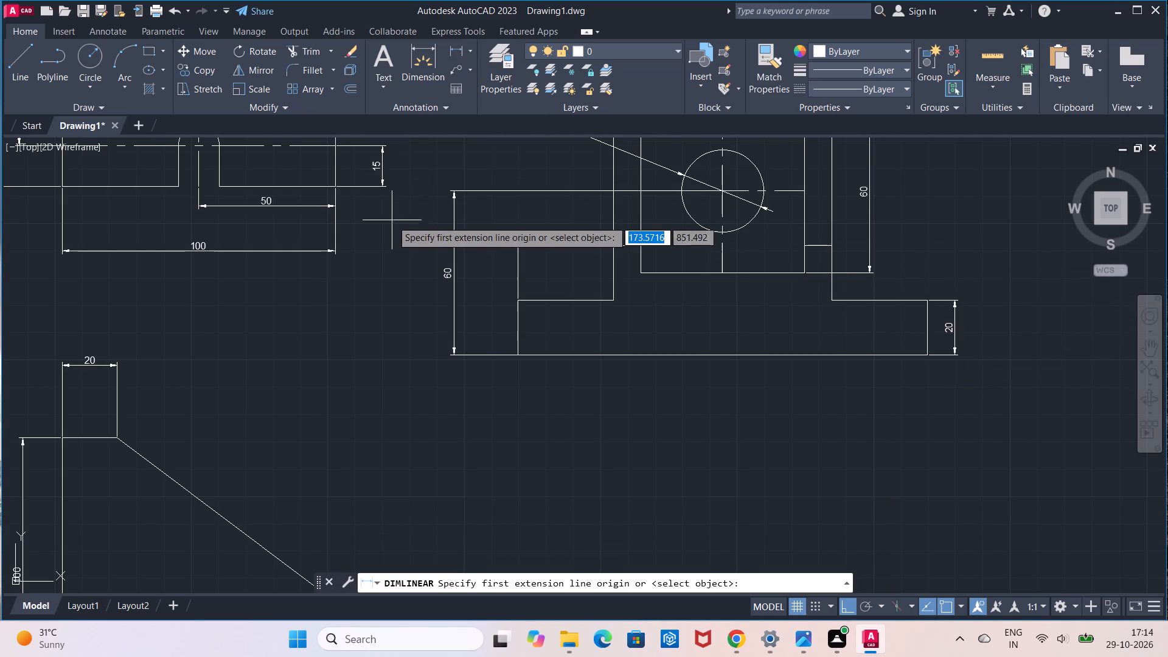
{"action": "left_click", "coordinate": [519, 350]}
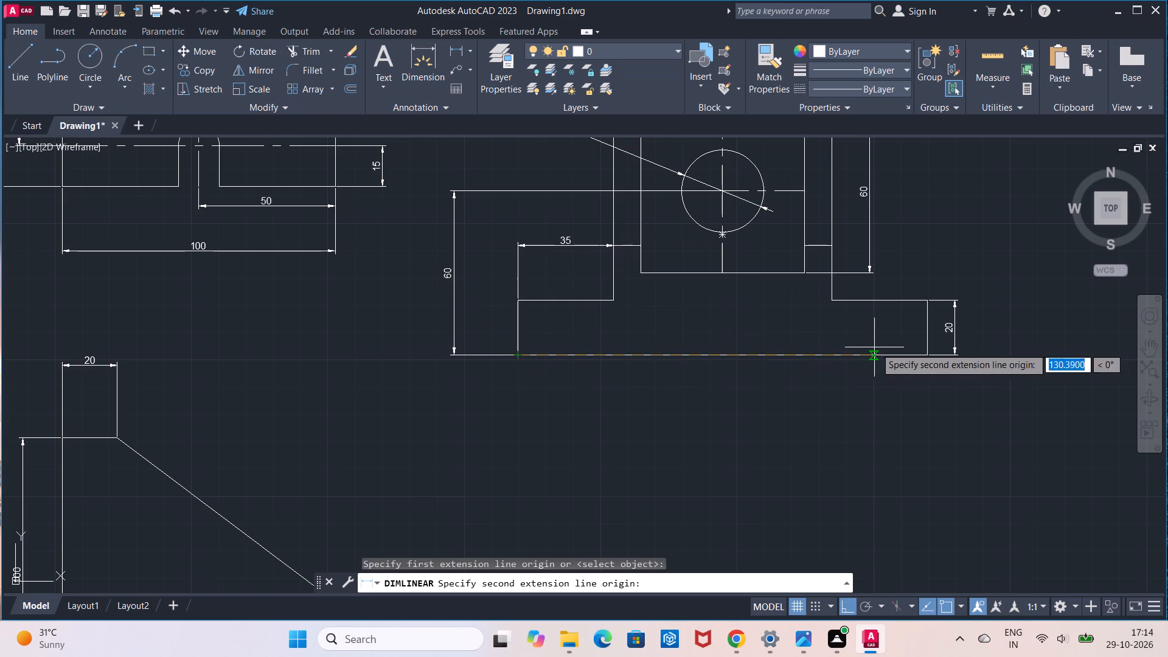
{"action": "left_click", "coordinate": [926, 352]}
{"action": "left_click", "coordinate": [928, 425]}
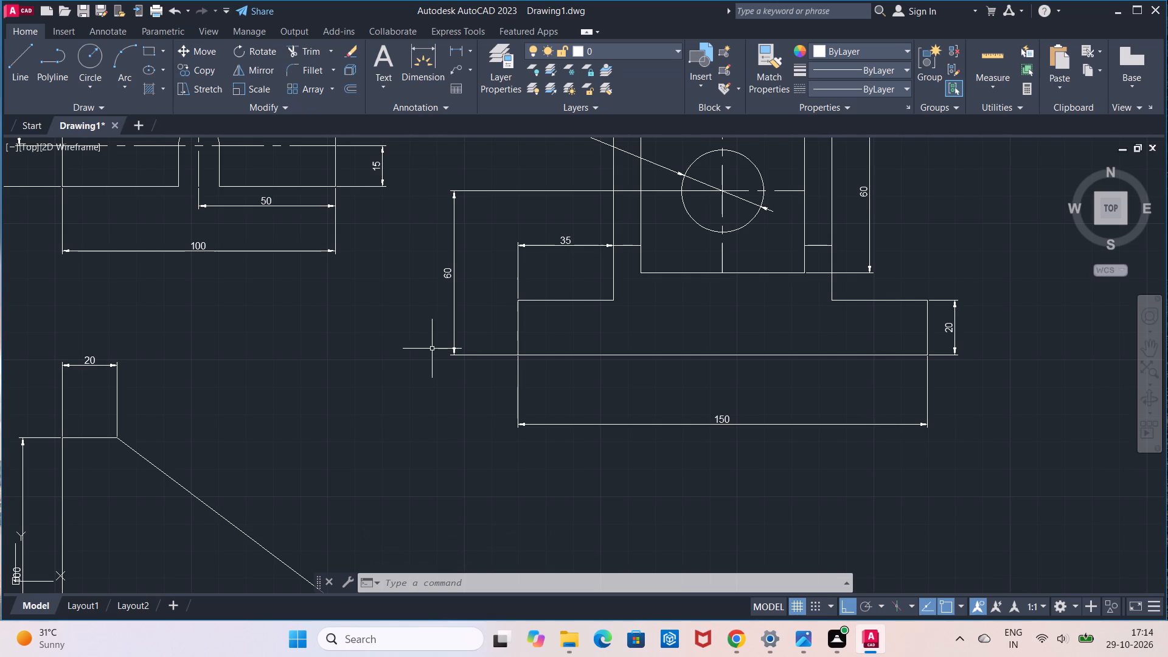
Dimension horizontally from the vertical centerline at the square's top to the upper block's right edge, placing it below the square's width dimension.
{"action": "middle_click_drag", "start_coordinate": [643, 252], "coordinate": [611, 406]}
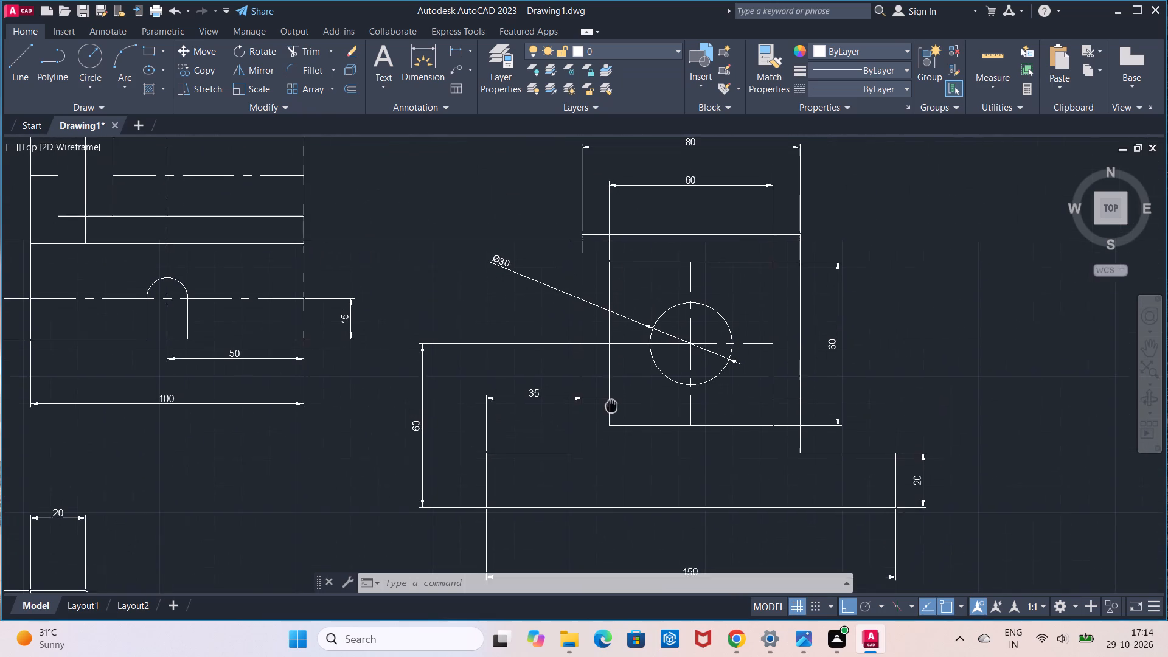
{"action": "middle_click_drag", "start_coordinate": [611, 406], "coordinate": [609, 414]}
{"action": "left_click", "coordinate": [459, 52]}
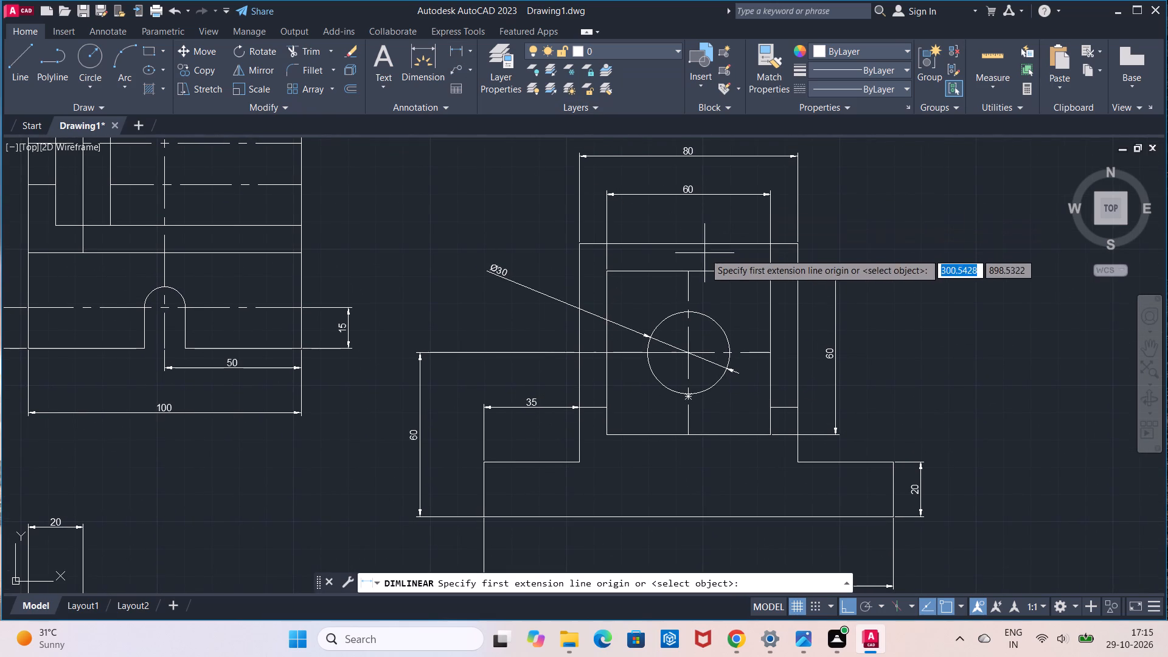
{"action": "left_click", "coordinate": [692, 268]}
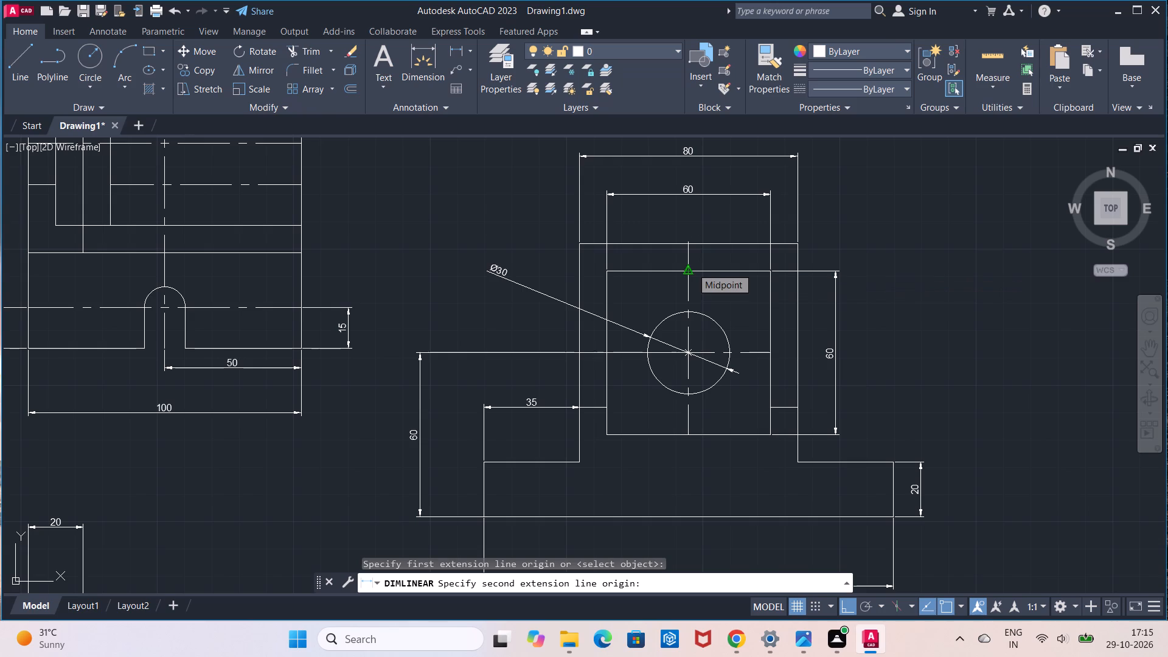
{"action": "left_click", "coordinate": [795, 263]}
{"action": "left_click", "coordinate": [796, 223]}
Set the drawing units' length precision to 0 decimal places, keeping the Decimal type.
{"action": "scroll", "coordinate": [796, 223], "scroll_direction": "down", "scroll_amount": 2}
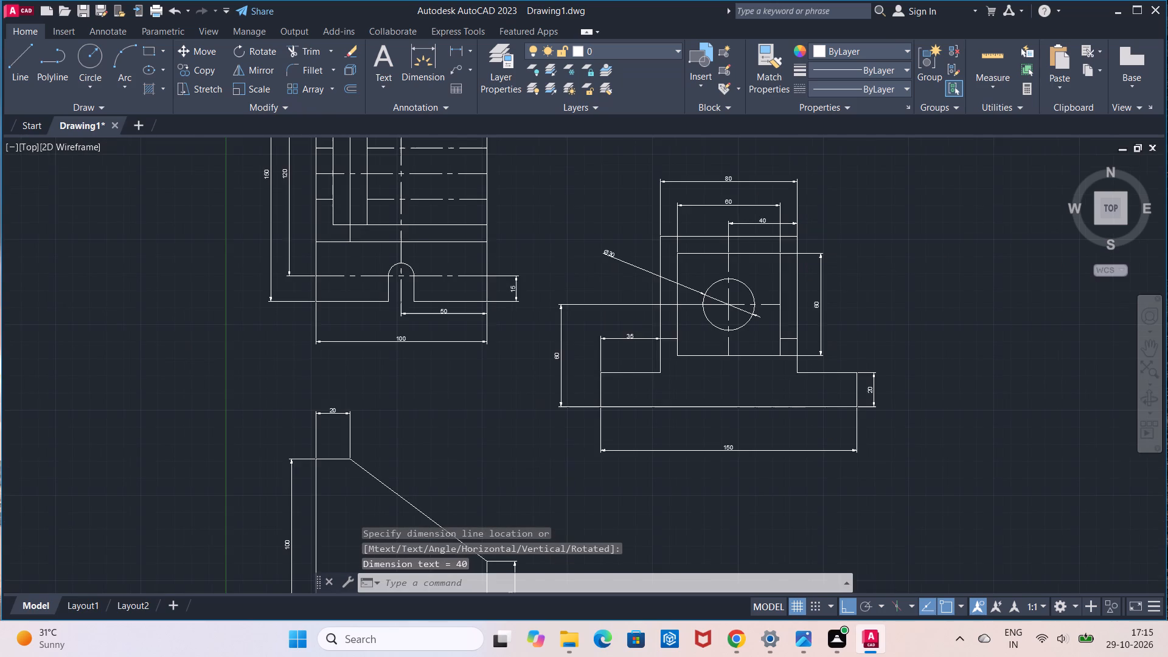
{"action": "scroll", "coordinate": [659, 274], "scroll_direction": "down", "scroll_amount": 1}
{"action": "middle_click", "coordinate": [659, 274]}
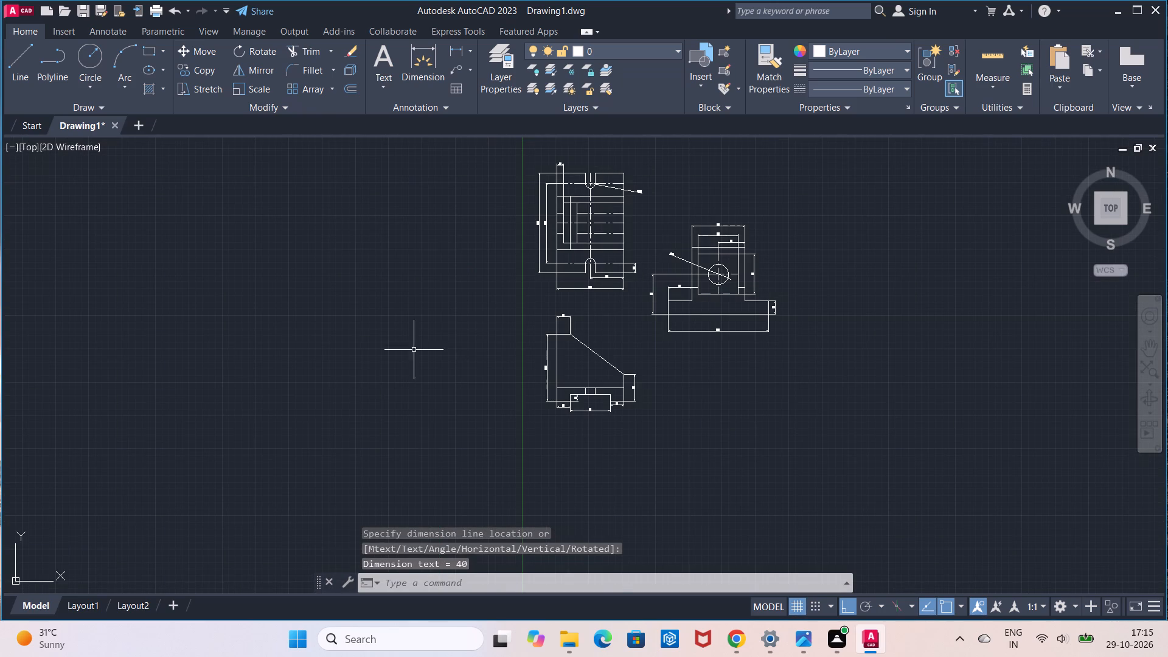
{"action": "left_click", "coordinate": [406, 586]}
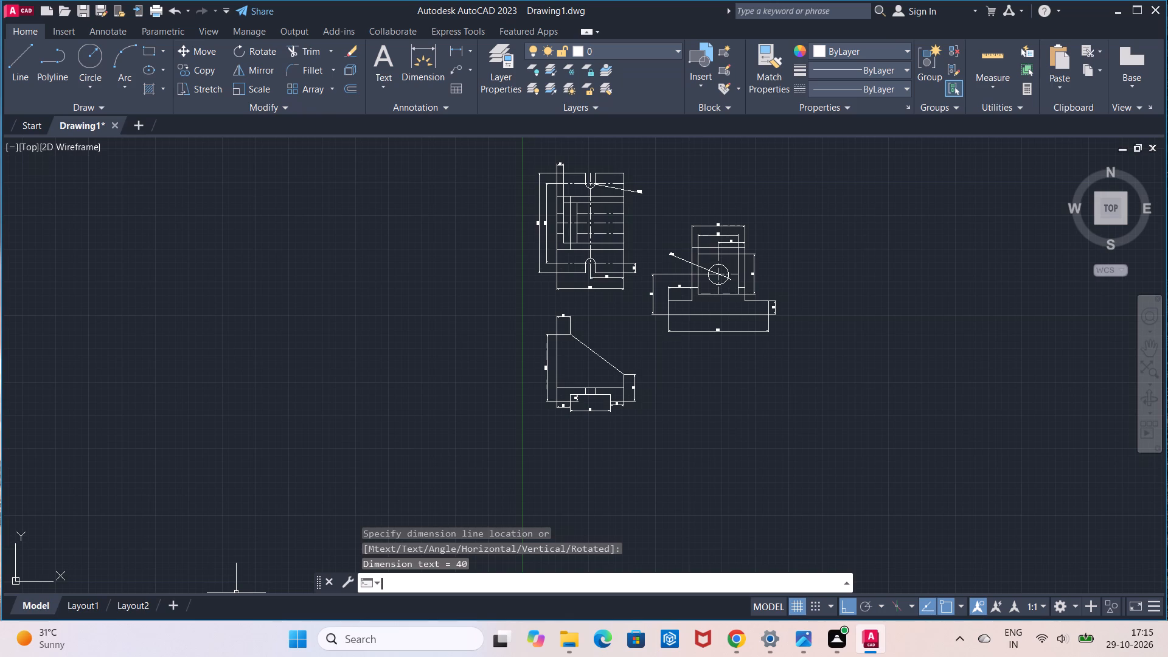
{"action": "type", "text": "unit"}
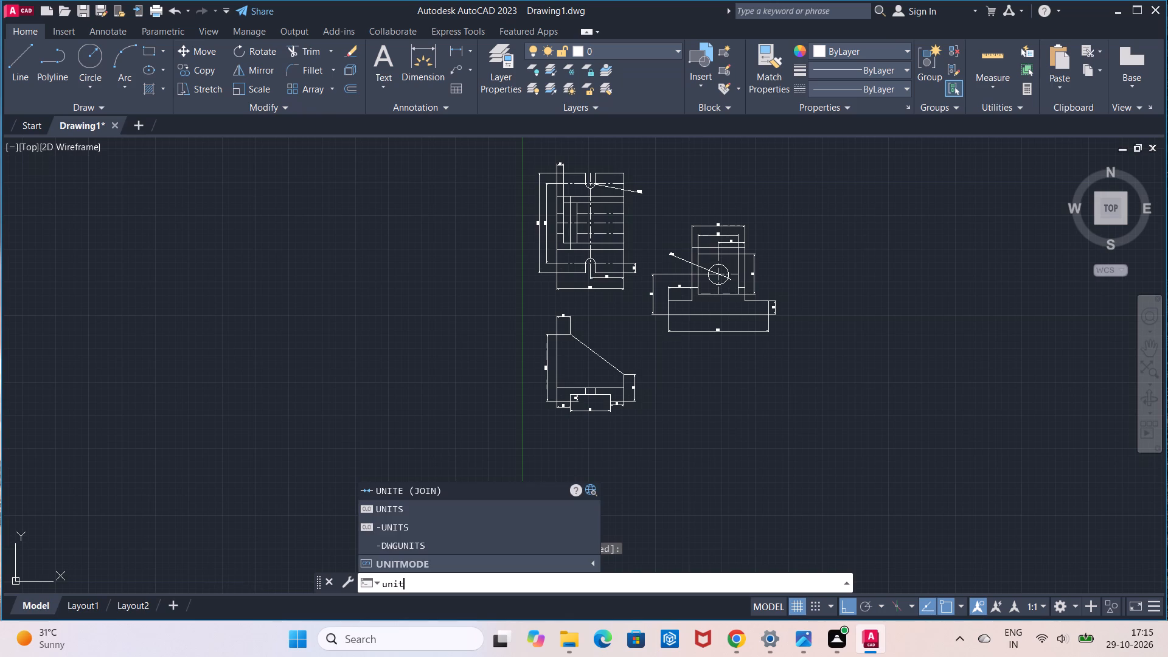
{"action": "left_click", "coordinate": [397, 503]}
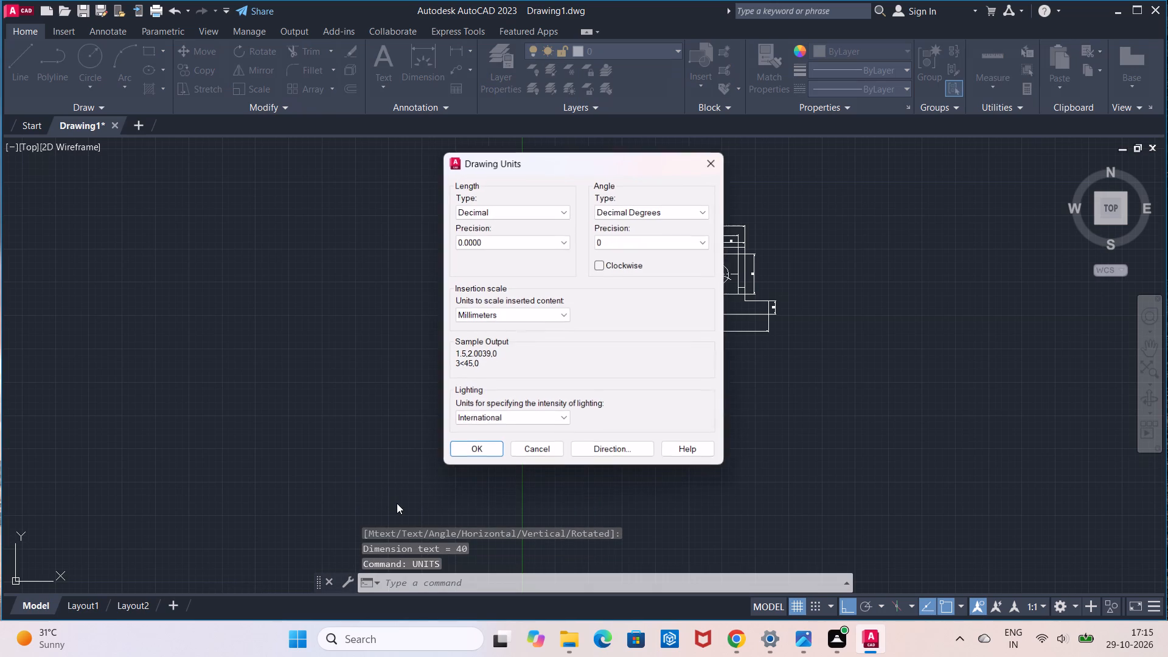
{"action": "left_click", "coordinate": [487, 243]}
{"action": "left_click", "coordinate": [488, 251]}
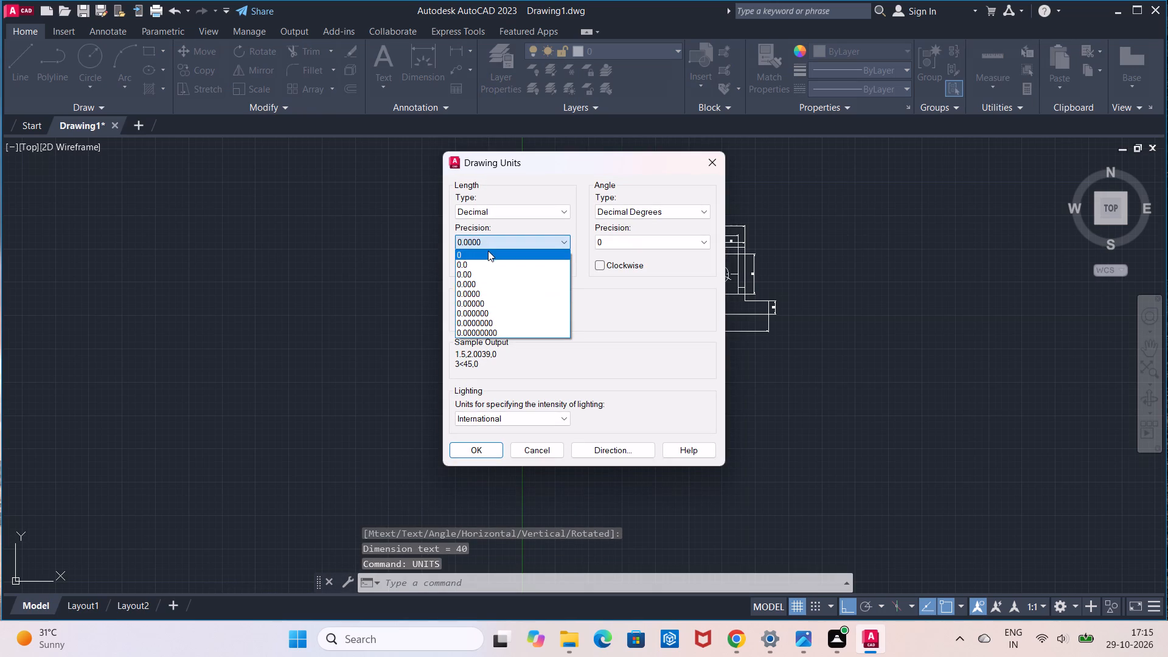
{"action": "left_click", "coordinate": [488, 443]}
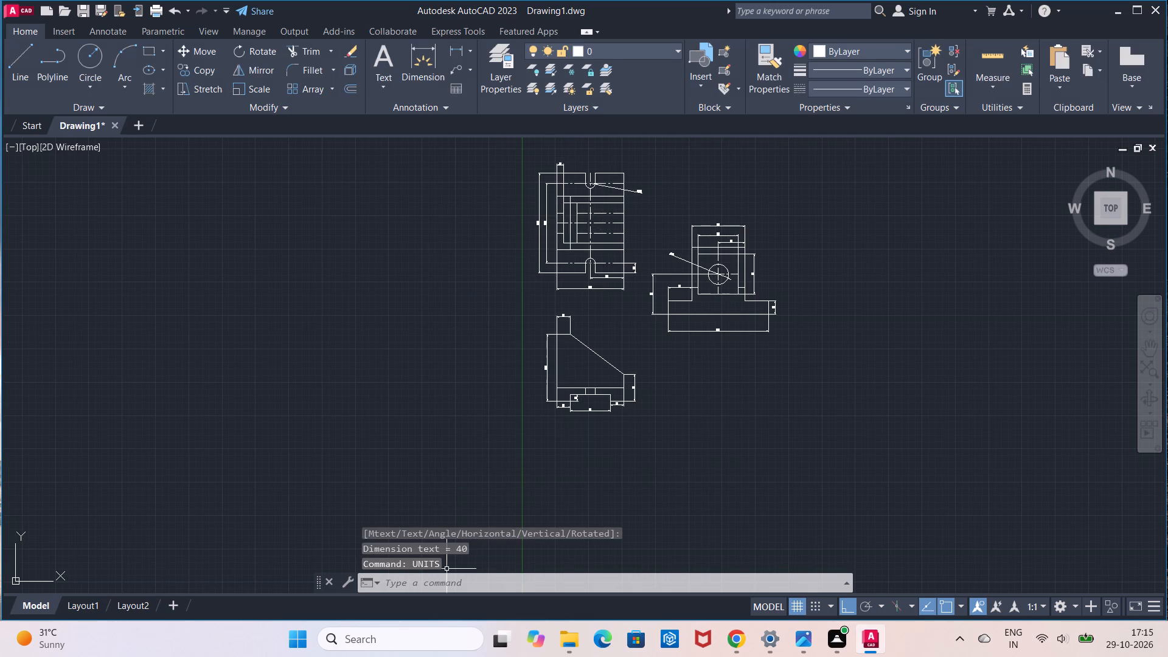
Modify the ISO-25 dimension style's text to a height of 6 with ISO standard alignment.
{"action": "left_click", "coordinate": [447, 581]}
{"action": "key", "text": "d"}
{"action": "key", "text": "Return"}
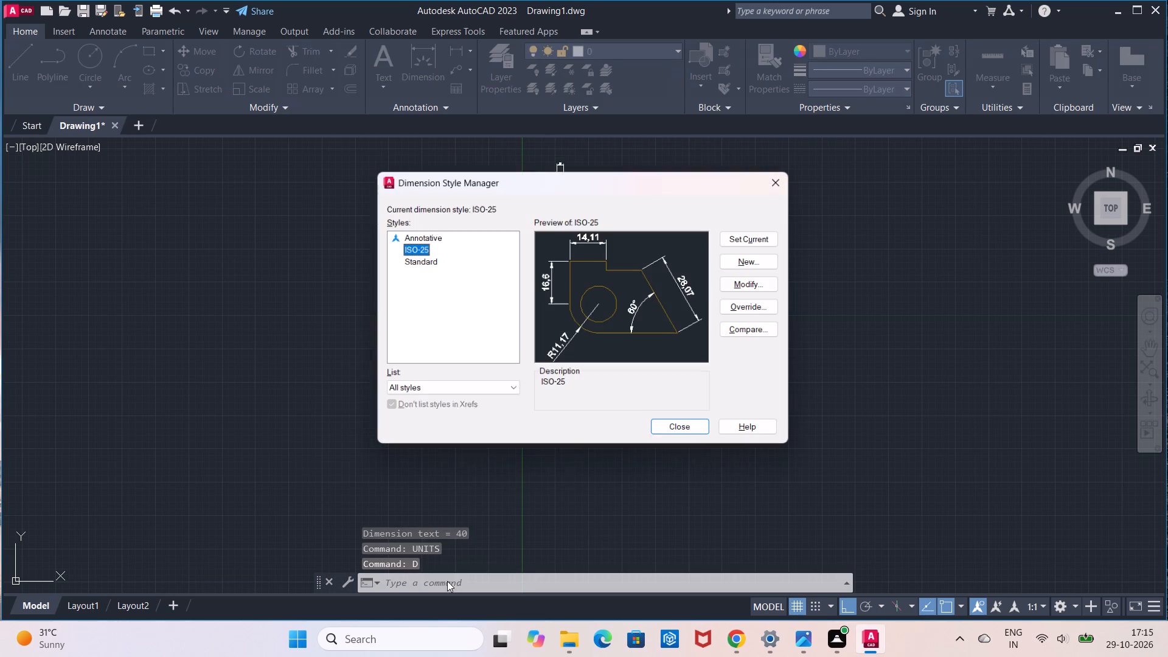
{"action": "left_click", "coordinate": [746, 280]}
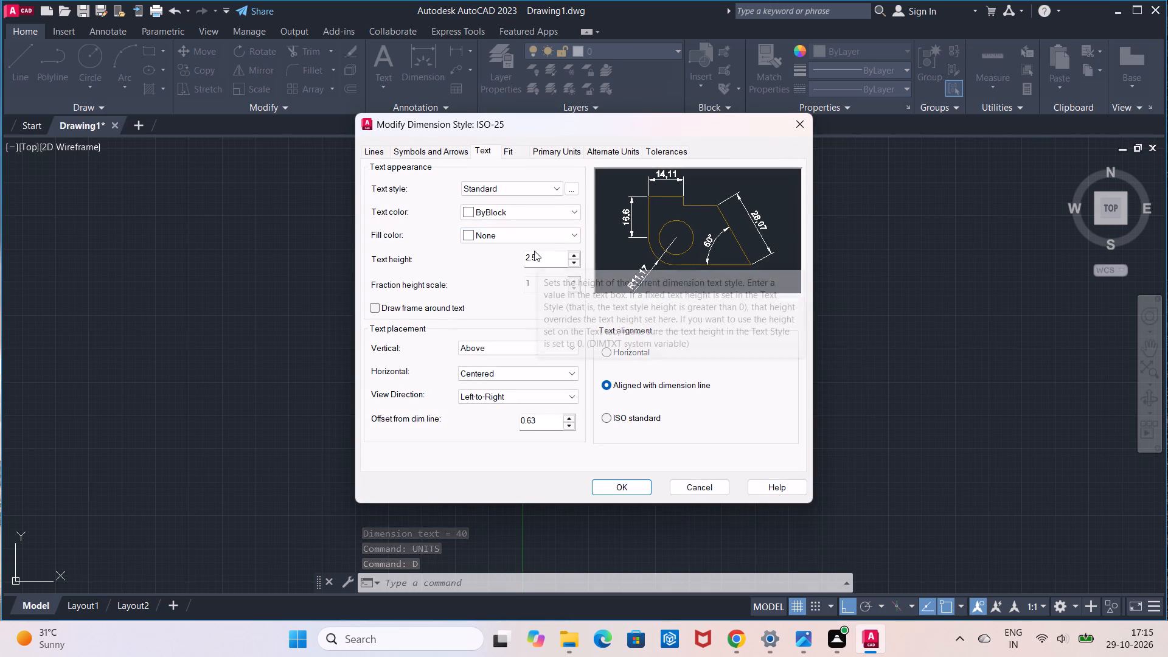
{"action": "left_click", "coordinate": [534, 251]}
{"action": "left_click", "coordinate": [556, 263]}
{"action": "key", "text": "BackSpace"}
{"action": "key", "text": "BackSpace"}
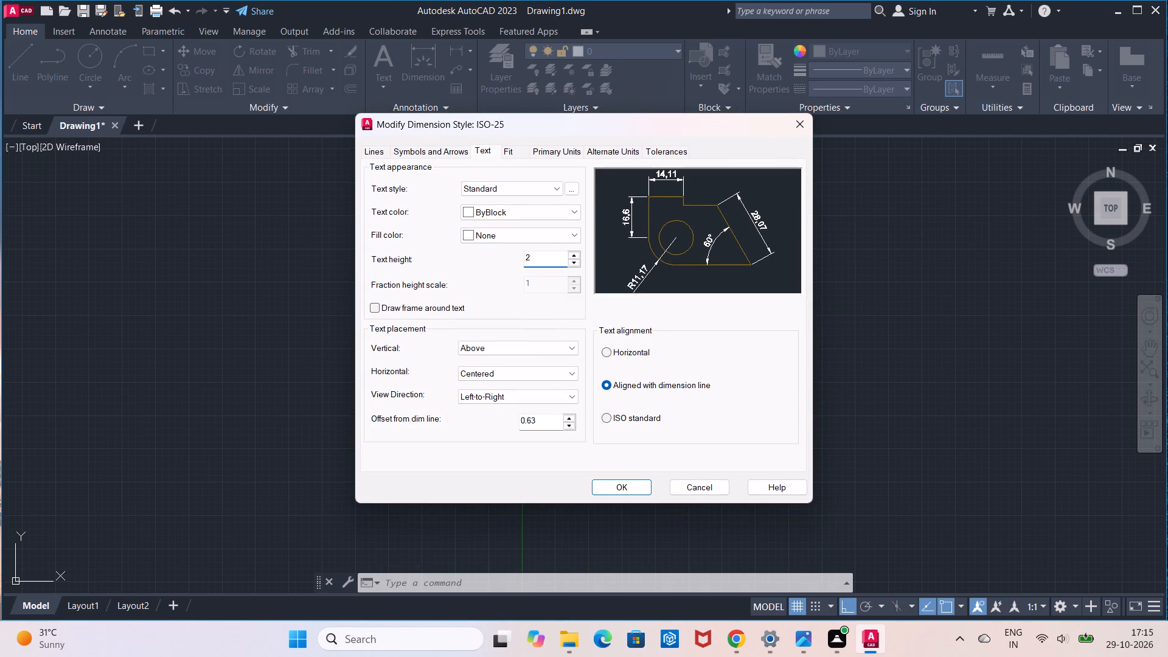
{"action": "key", "text": "BackSpace"}
{"action": "key", "text": "BackSpace"}
{"action": "key", "text": "6"}
{"action": "left_click", "coordinate": [603, 415]}
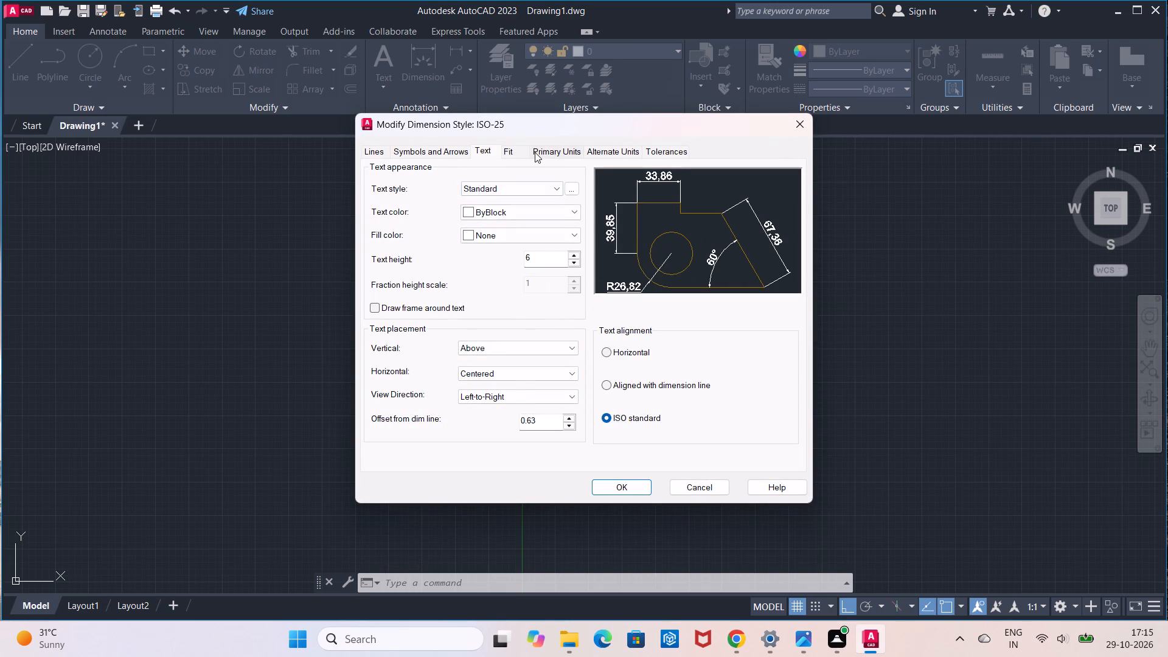
Set the ISO-25 style's linear dimension precision to 0 and apply it as the current dimension style.
{"action": "left_click", "coordinate": [535, 152]}
{"action": "left_click", "coordinate": [523, 199]}
{"action": "left_click", "coordinate": [521, 220]}
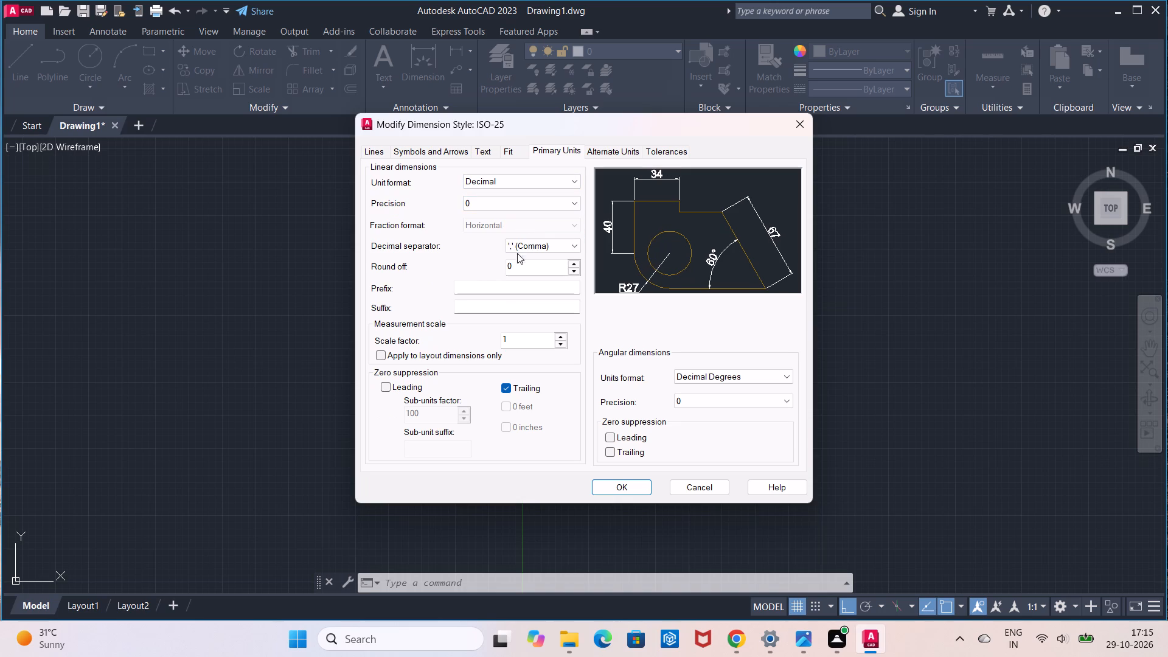
{"action": "left_click", "coordinate": [605, 487]}
{"action": "left_click", "coordinate": [742, 241]}
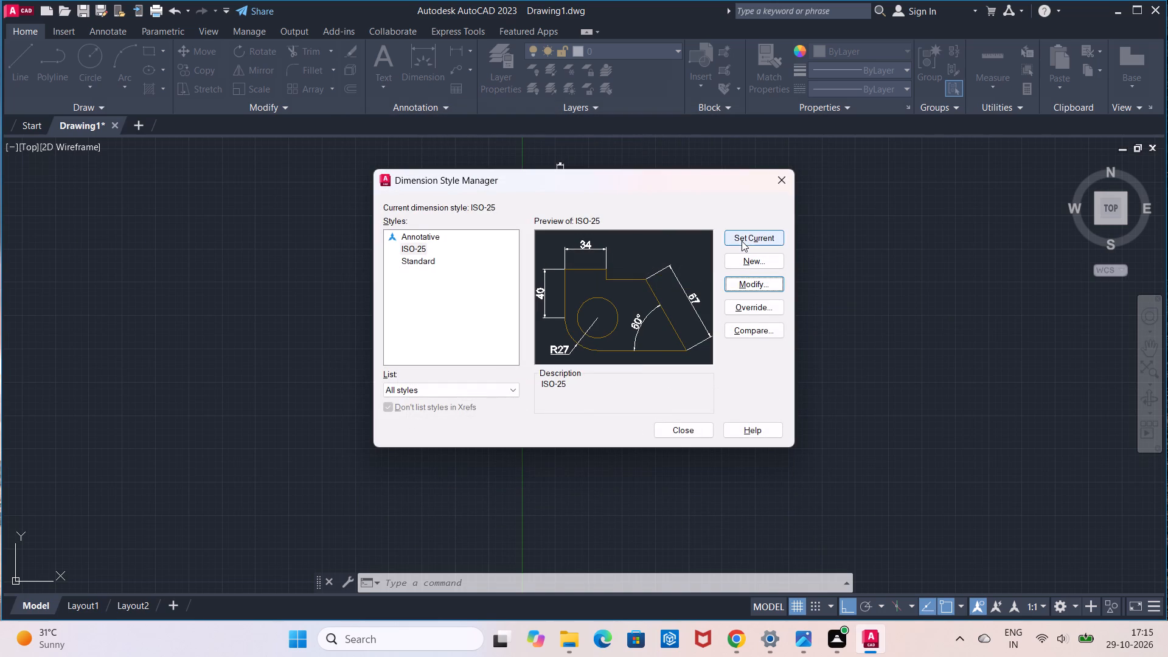
{"action": "left_click", "coordinate": [676, 431]}
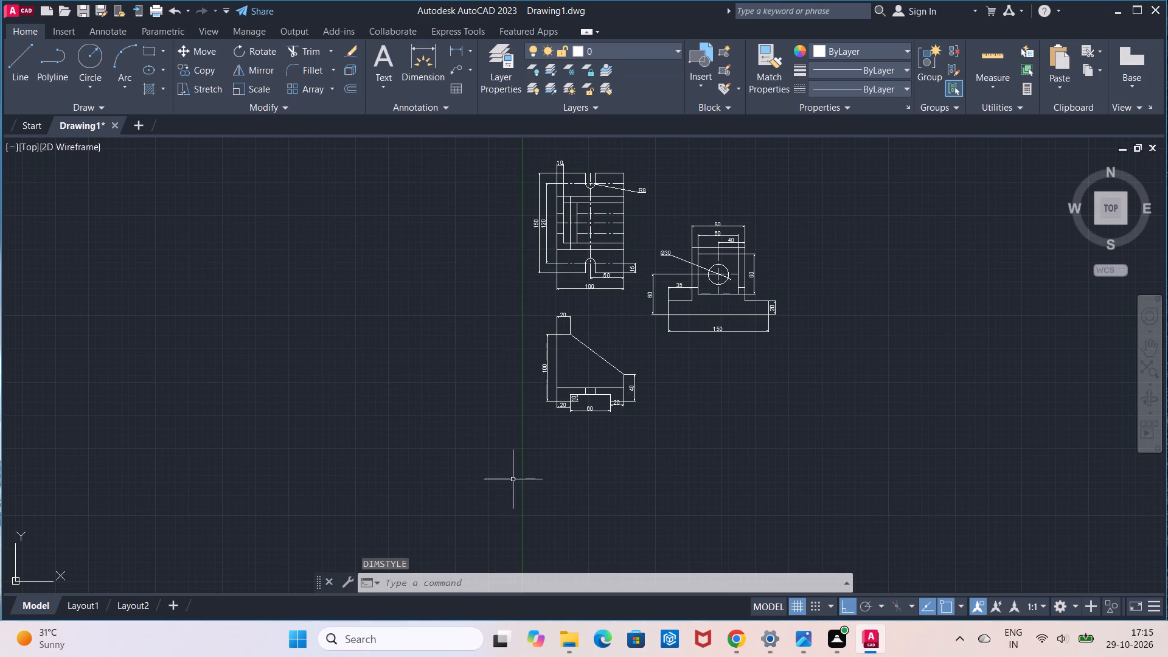
Inspect the dimension text in the views and review the ISO-25 style's primary unit and text settings.
{"action": "scroll", "coordinate": [543, 491], "scroll_direction": "up", "scroll_amount": 2}
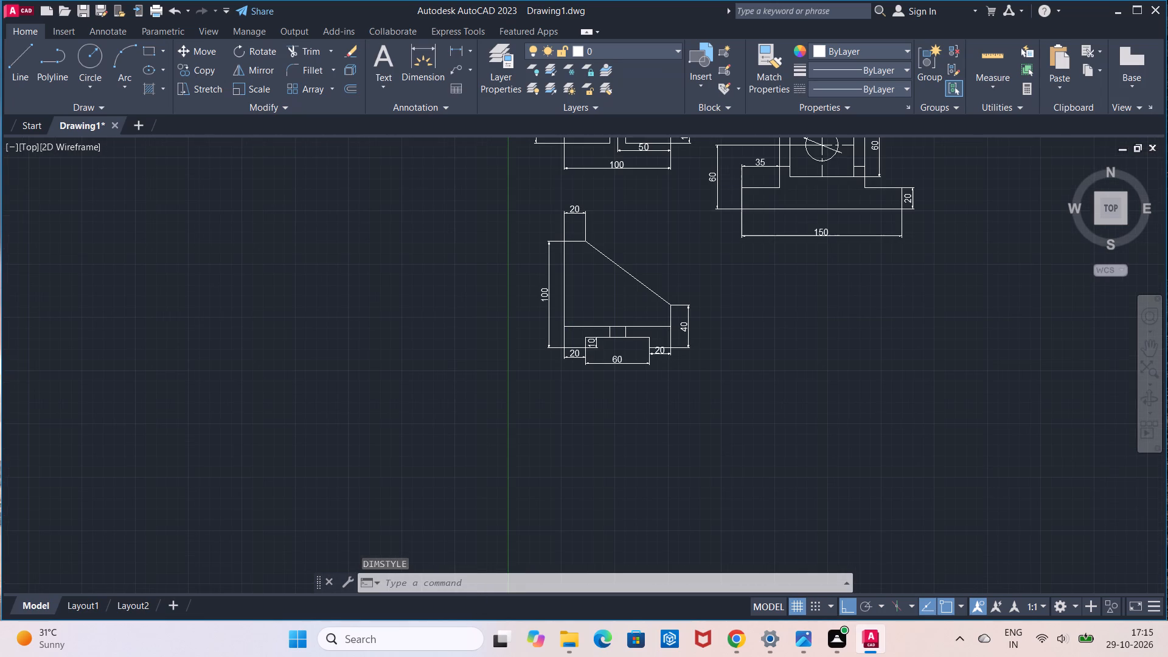
{"action": "scroll", "coordinate": [543, 491], "scroll_direction": "down", "scroll_amount": 2}
{"action": "left_click", "coordinate": [485, 577]}
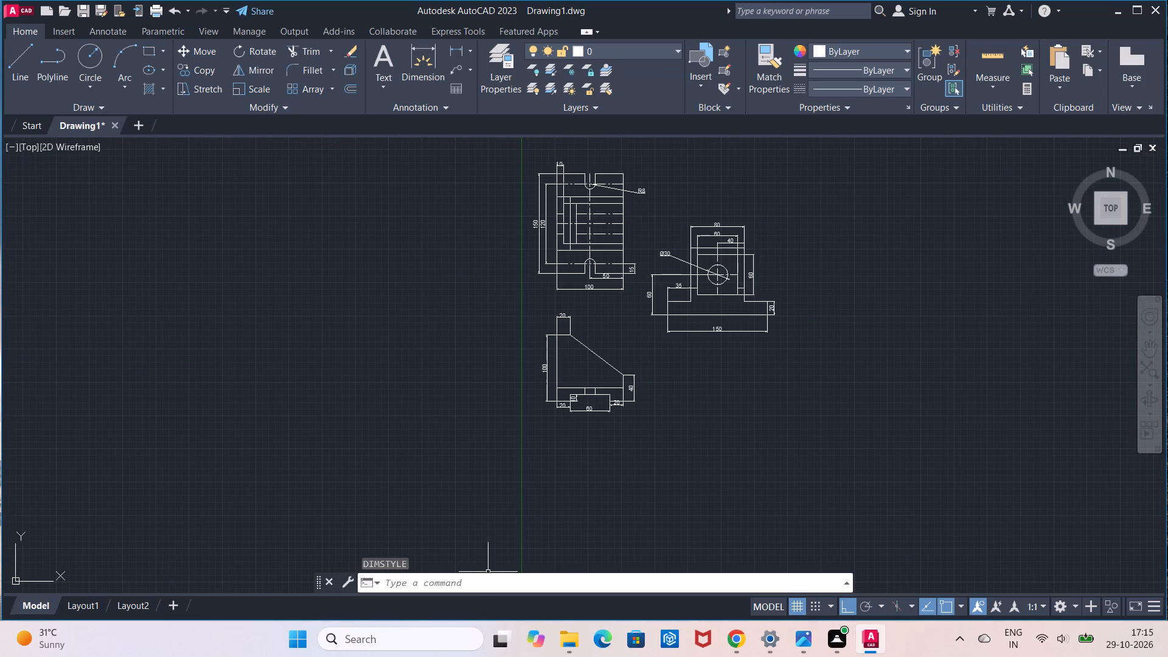
{"action": "key", "text": "d"}
{"action": "key", "text": "Return"}
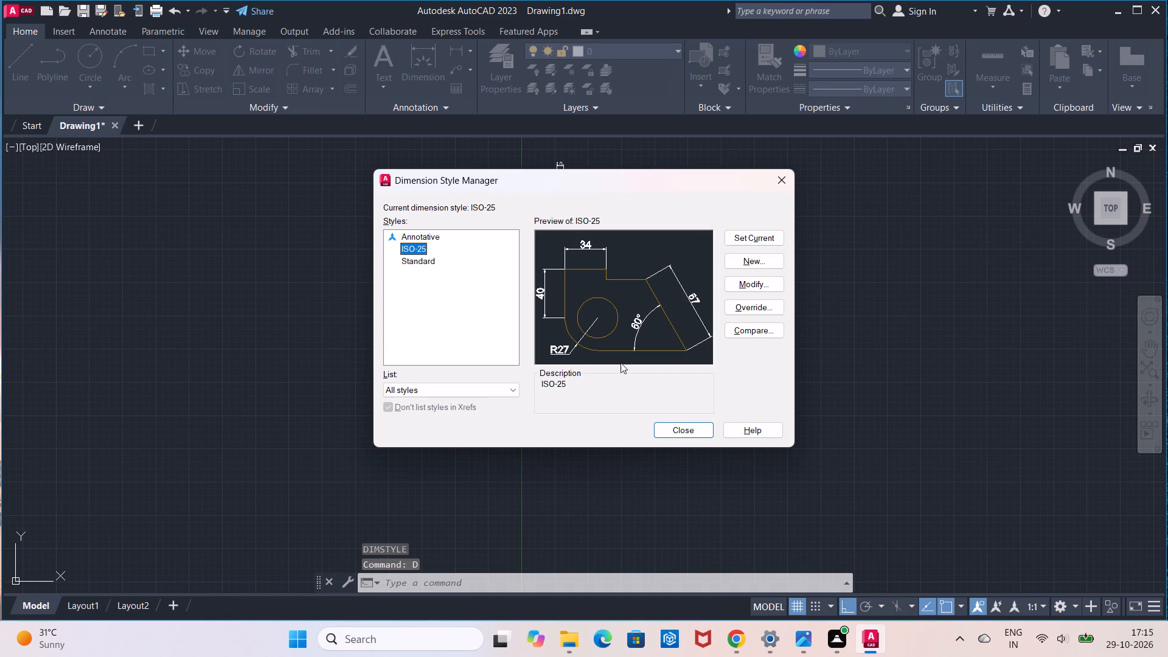
{"action": "left_click", "coordinate": [729, 276]}
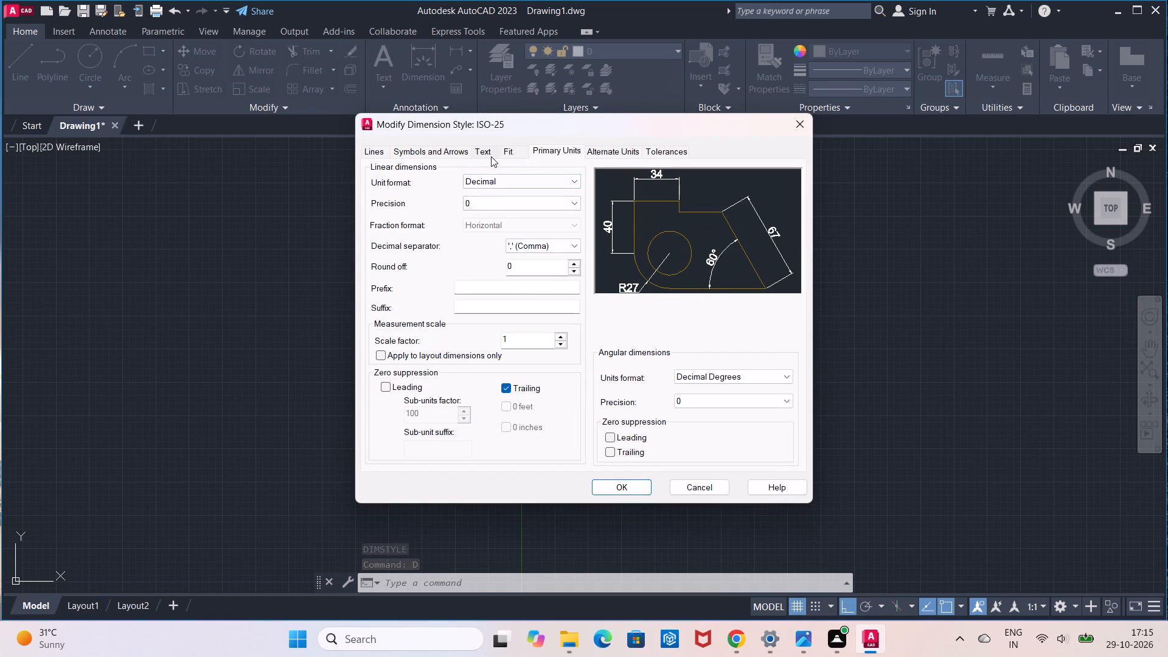
{"action": "left_click", "coordinate": [491, 156]}
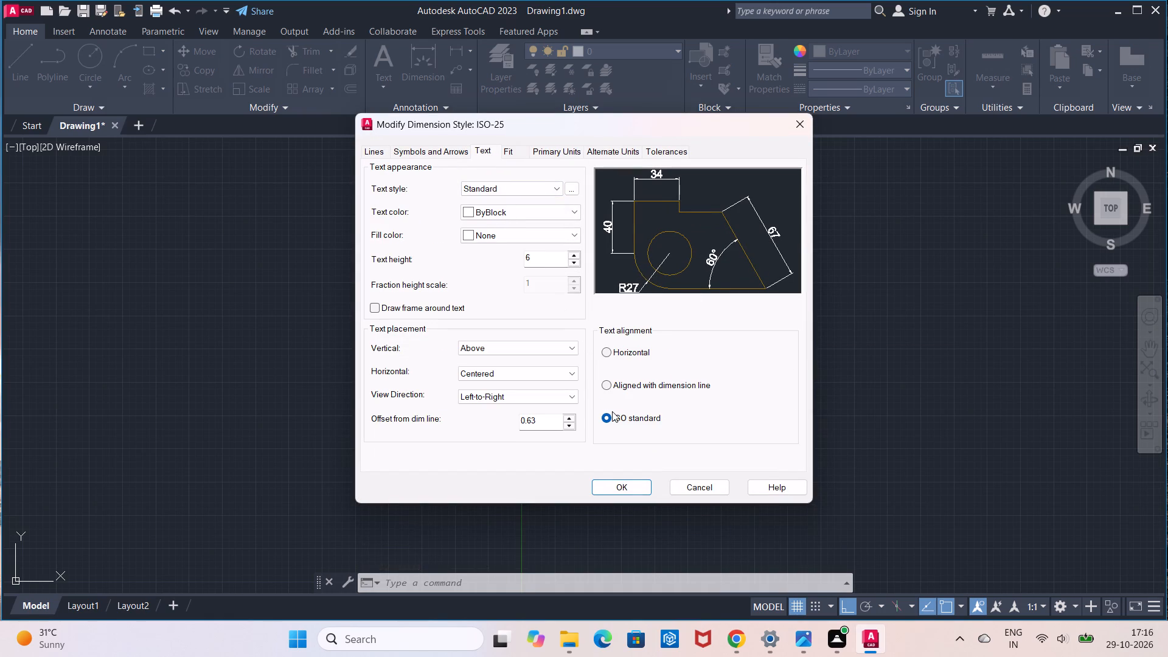
{"action": "left_click", "coordinate": [617, 490]}
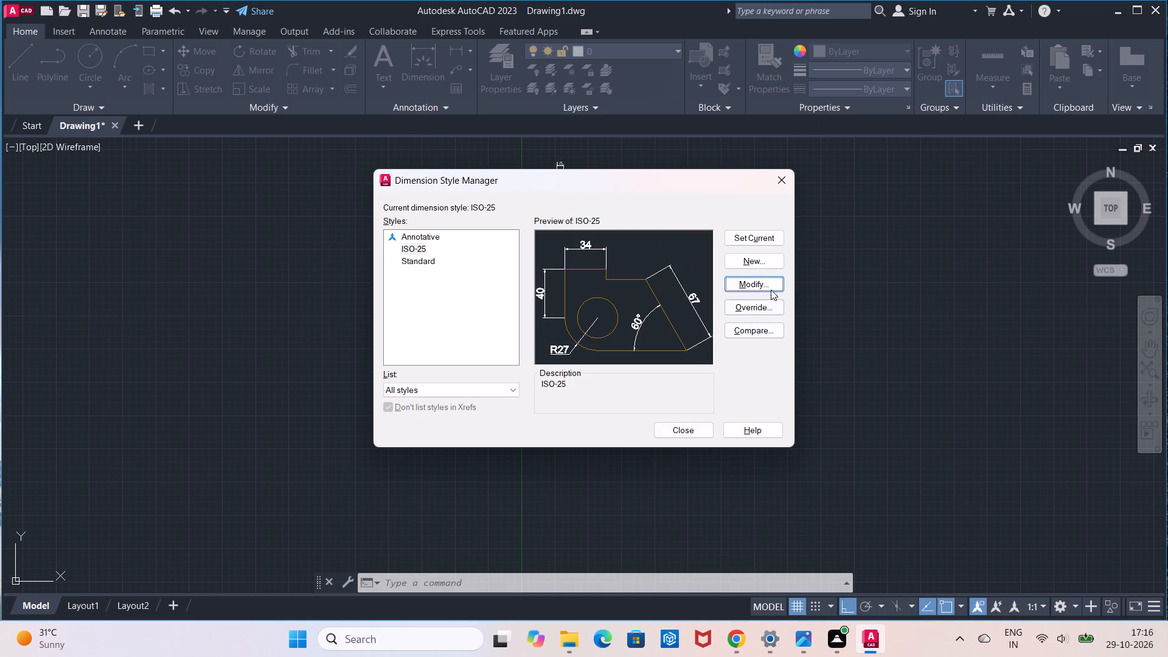
{"action": "left_click", "coordinate": [768, 245]}
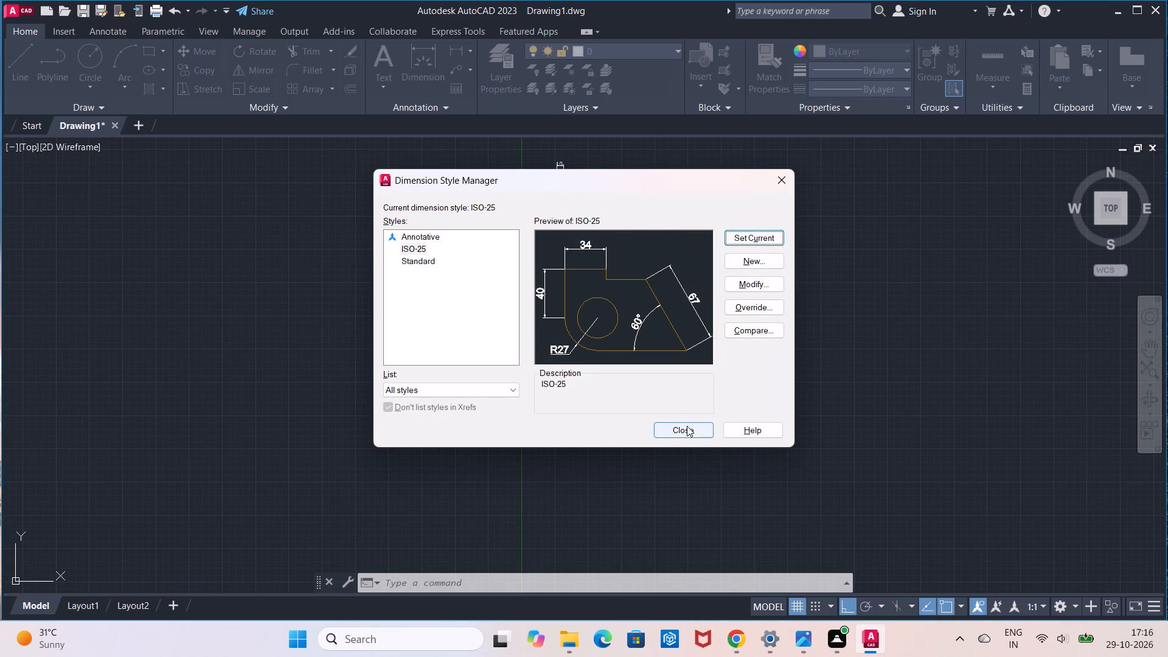
{"action": "left_click", "coordinate": [687, 426]}
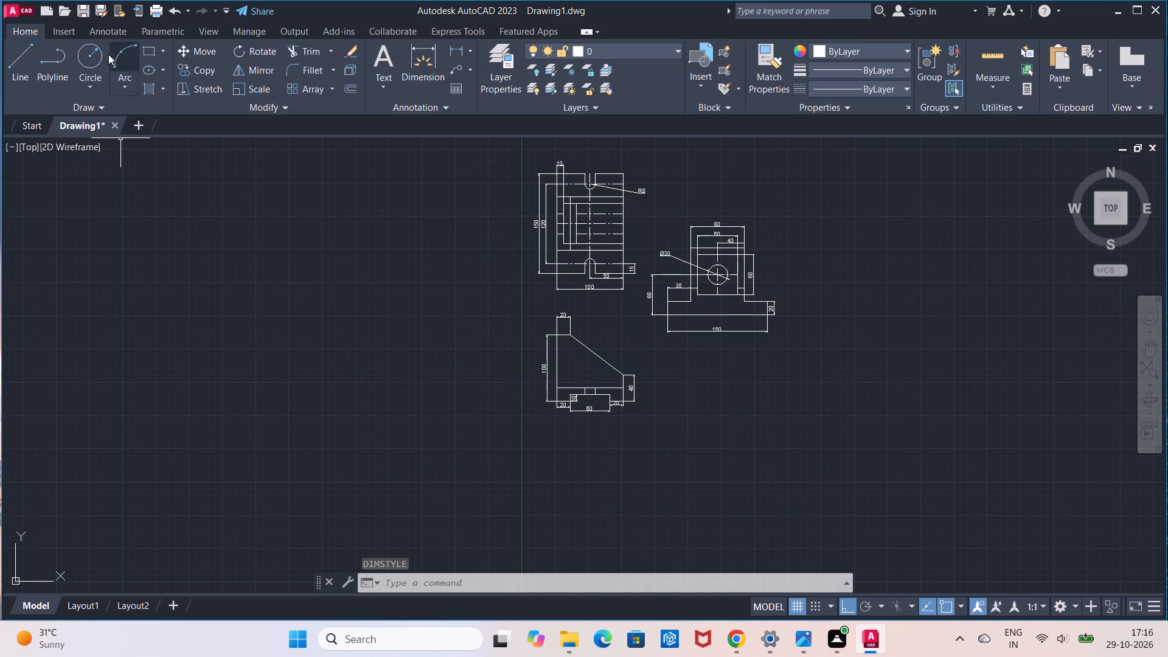
Start saving the drawing in Documents and clear the default file name.
{"action": "left_click", "coordinate": [82, 3]}
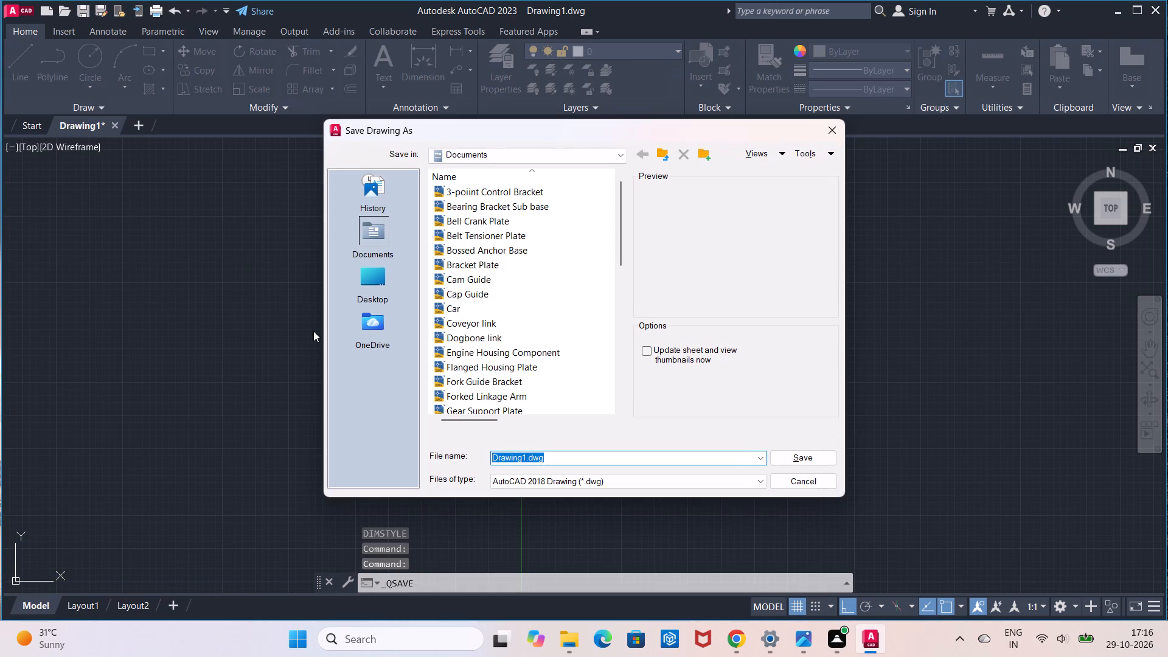
{"action": "key", "text": "BackSpace"}
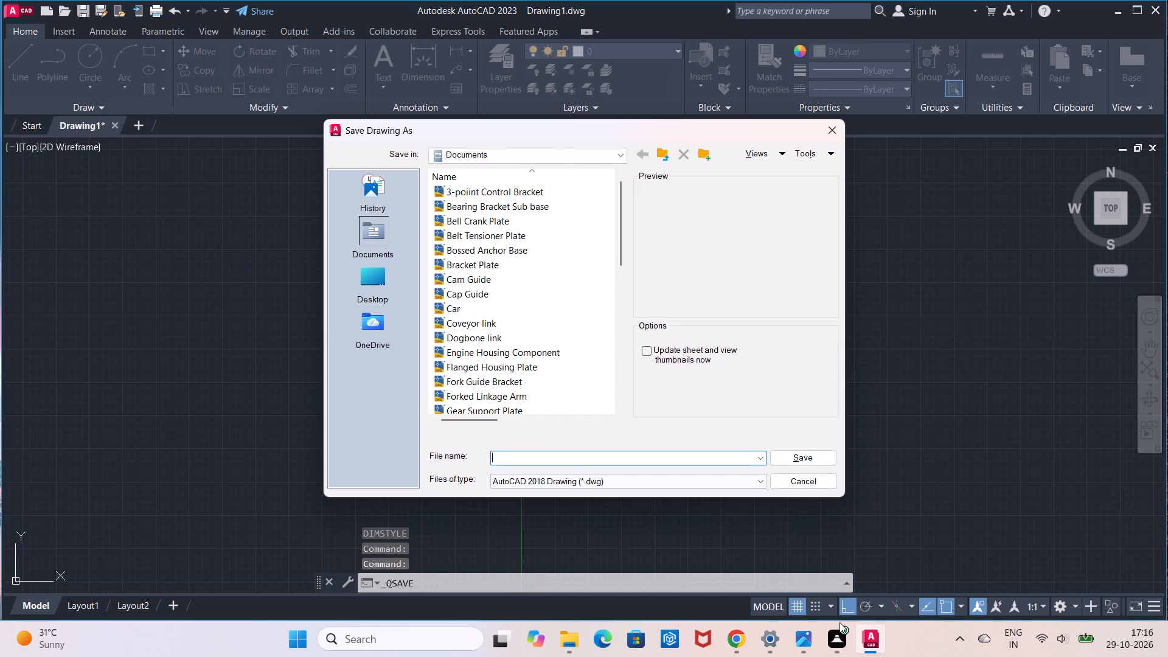
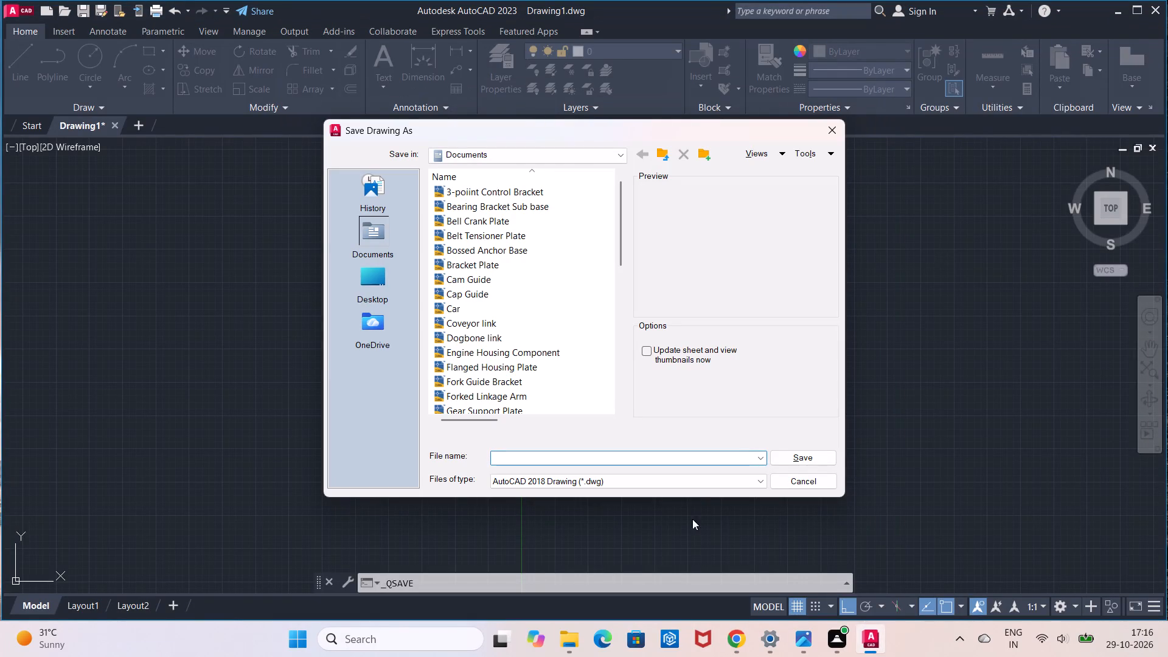
Save the drawing in Documents under the file name Mounting block.
{"action": "left_click", "coordinate": [648, 461]}
{"action": "key", "text": "m"}
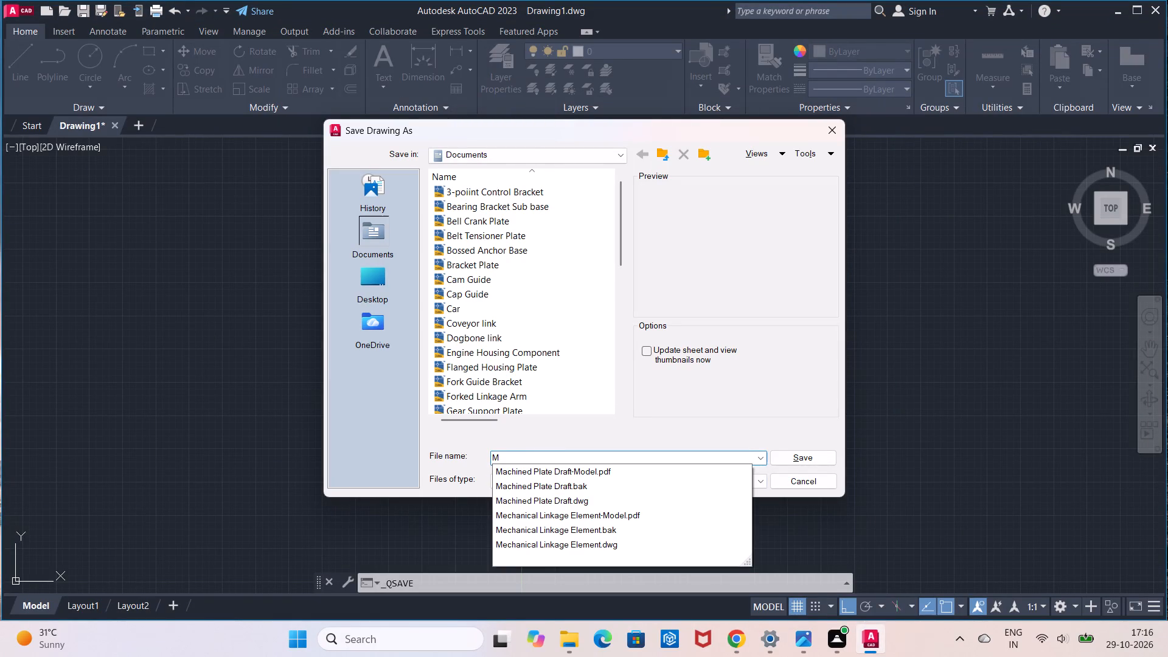
{"action": "type", "text": "ounting"}
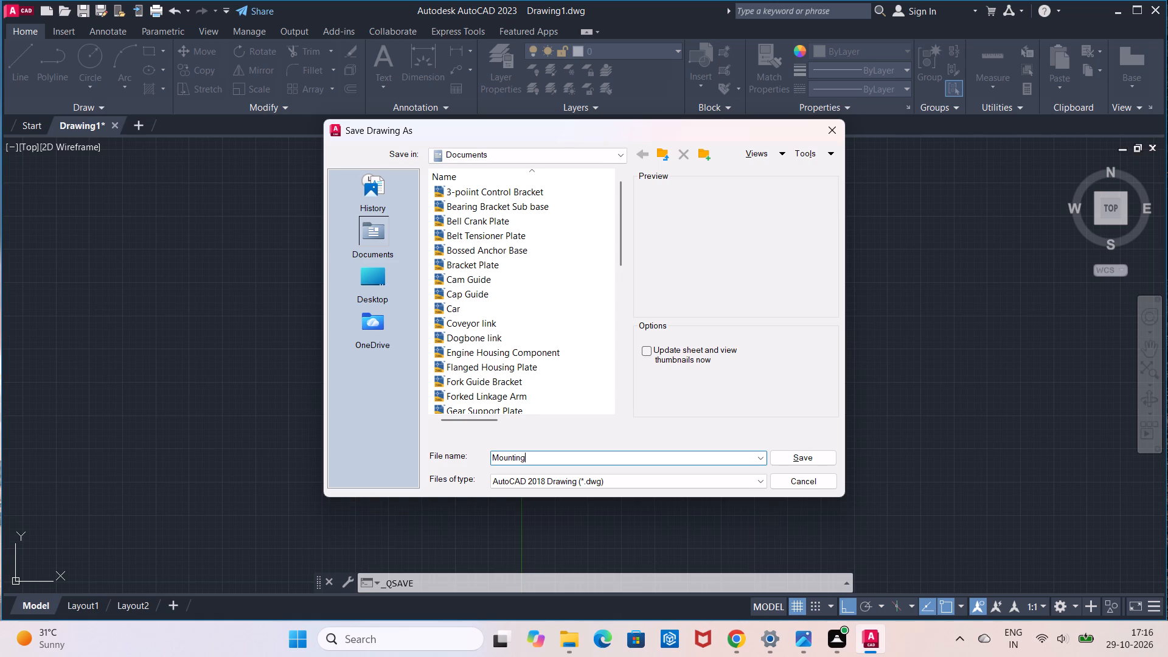
{"action": "key", "text": "space"}
{"action": "type", "text": "blo"}
{"action": "type", "text": "ck"}
{"action": "left_click", "coordinate": [800, 455]}
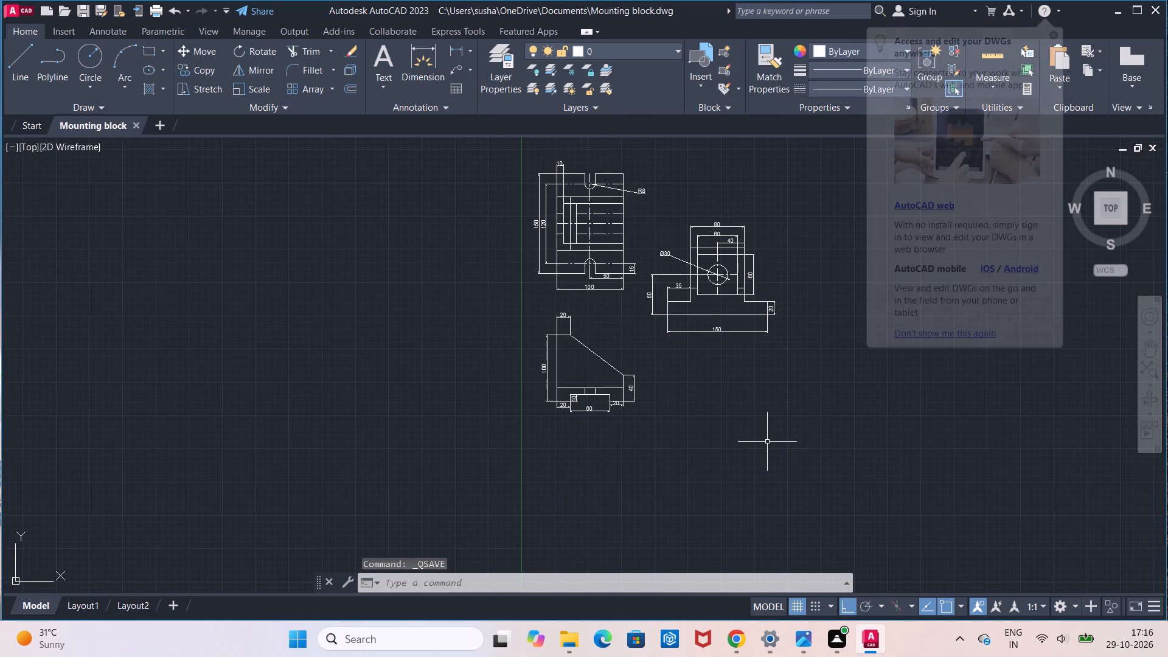
Set up the model plot on ISO A4 (297.00 x 210.00 MM) paper in landscape orientation, centered on the sheet.
{"action": "left_click", "coordinate": [151, 8]}
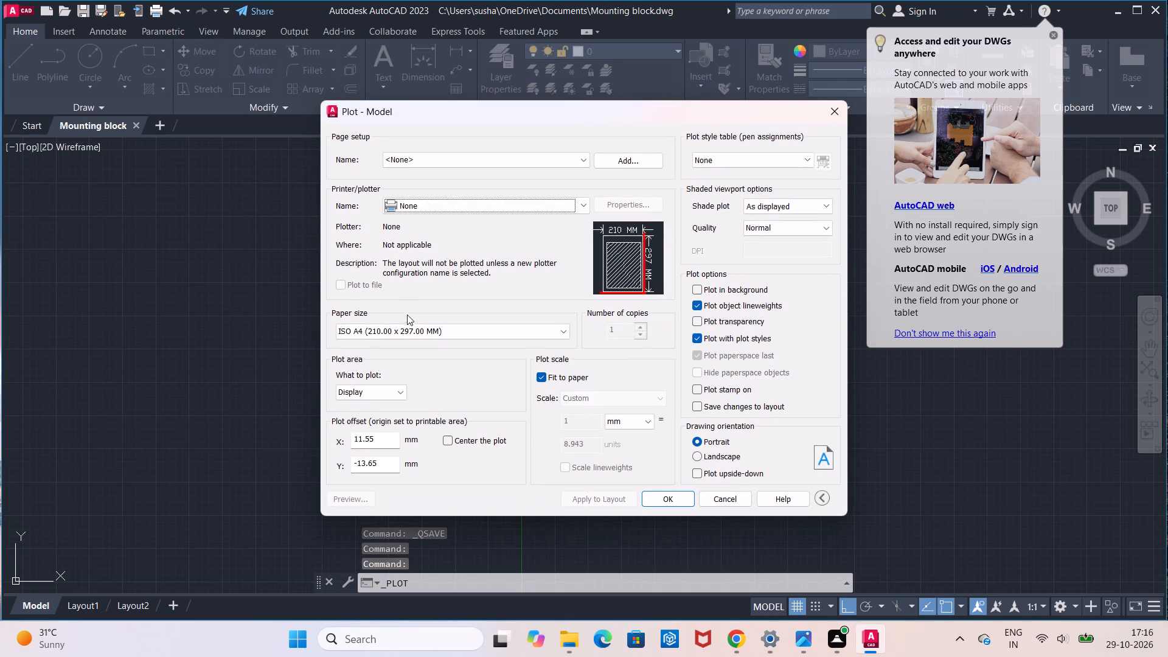
{"action": "left_click", "coordinate": [412, 327]}
{"action": "left_click", "coordinate": [419, 354]}
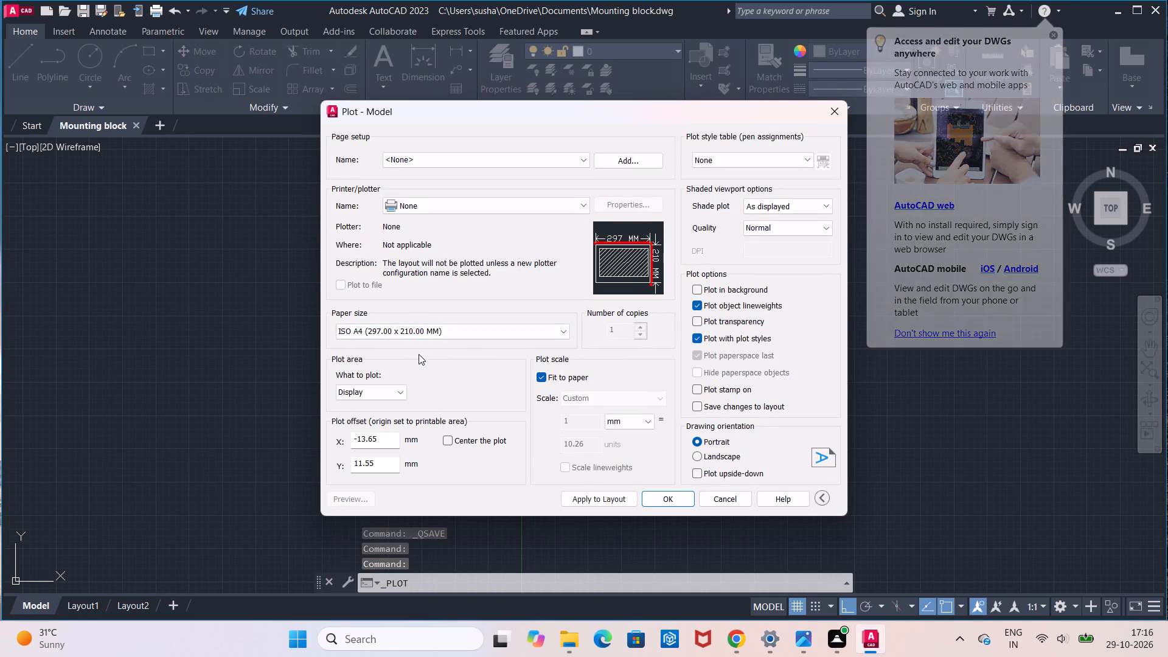
{"action": "left_click", "coordinate": [698, 459]}
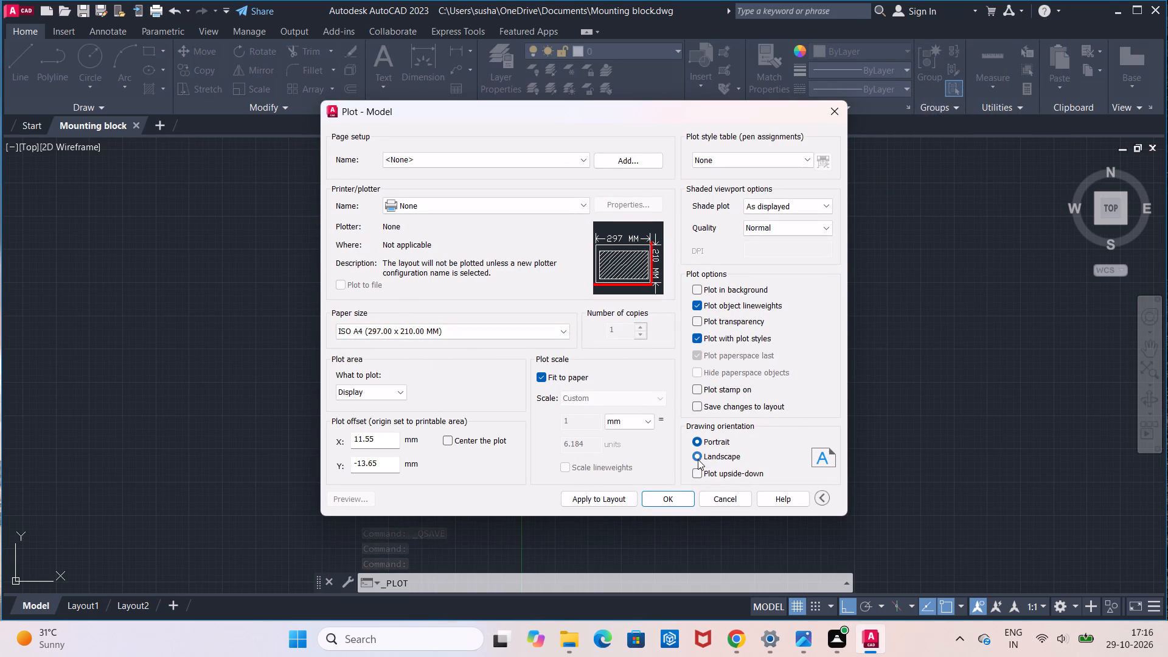
{"action": "double_click", "coordinate": [450, 436]}
{"action": "left_click", "coordinate": [450, 439]}
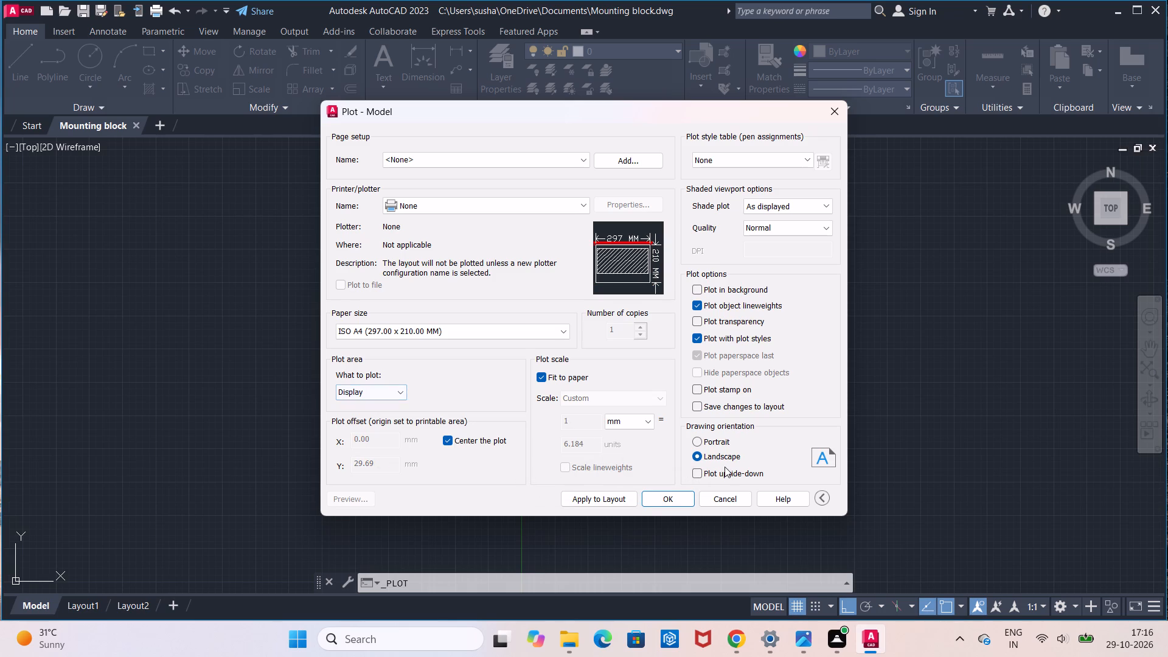
Set the plot area to a window enclosing all three dimensioned views.
{"action": "left_click", "coordinate": [366, 388]}
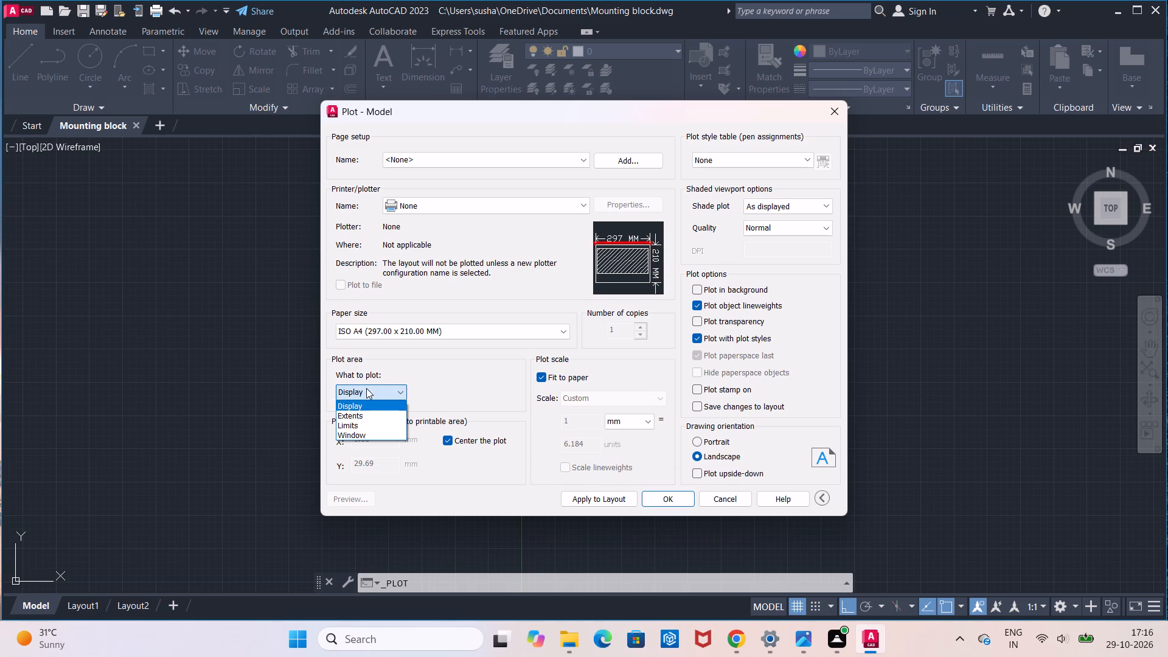
{"action": "left_click", "coordinate": [384, 431]}
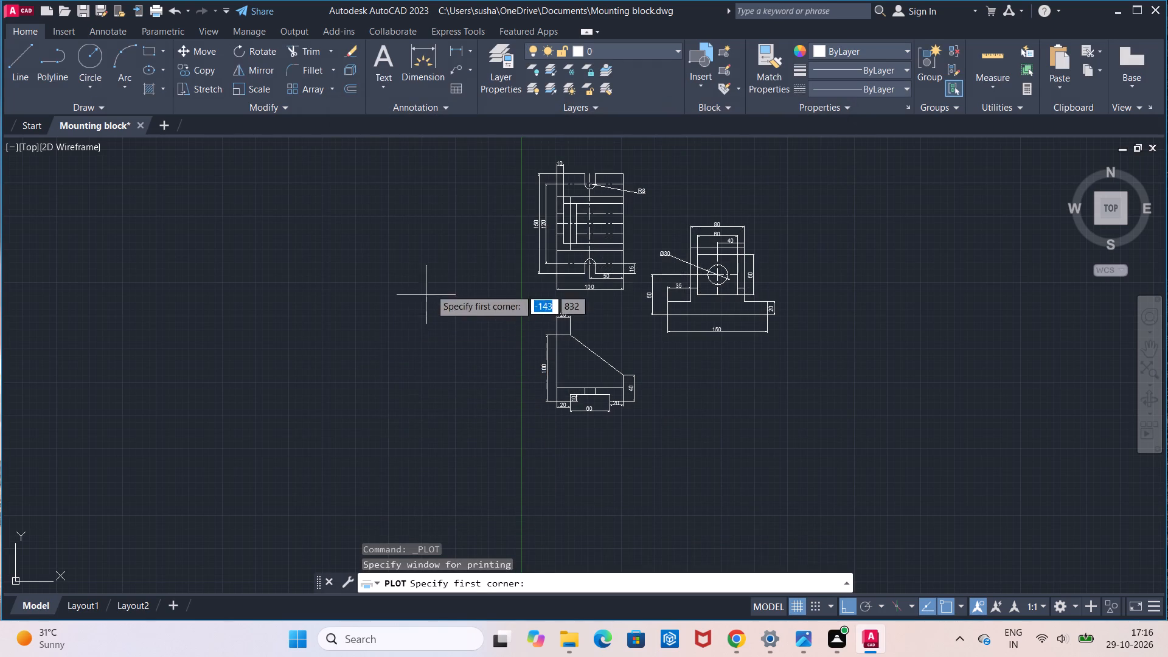
{"action": "left_click", "coordinate": [486, 149]}
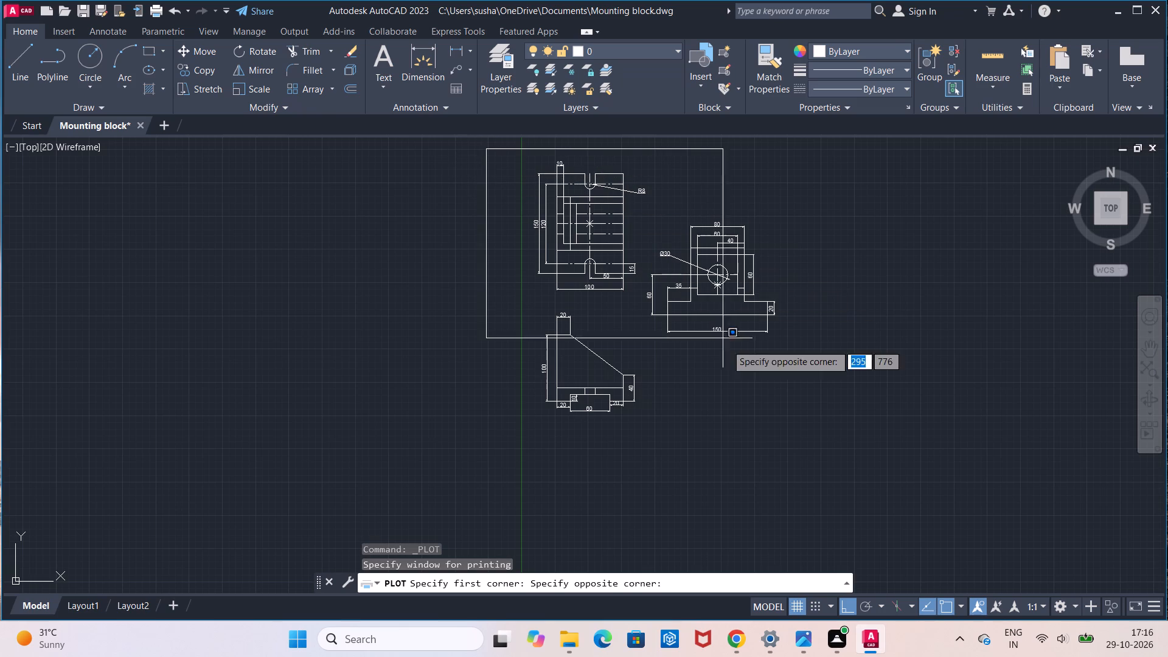
{"action": "left_click", "coordinate": [799, 430]}
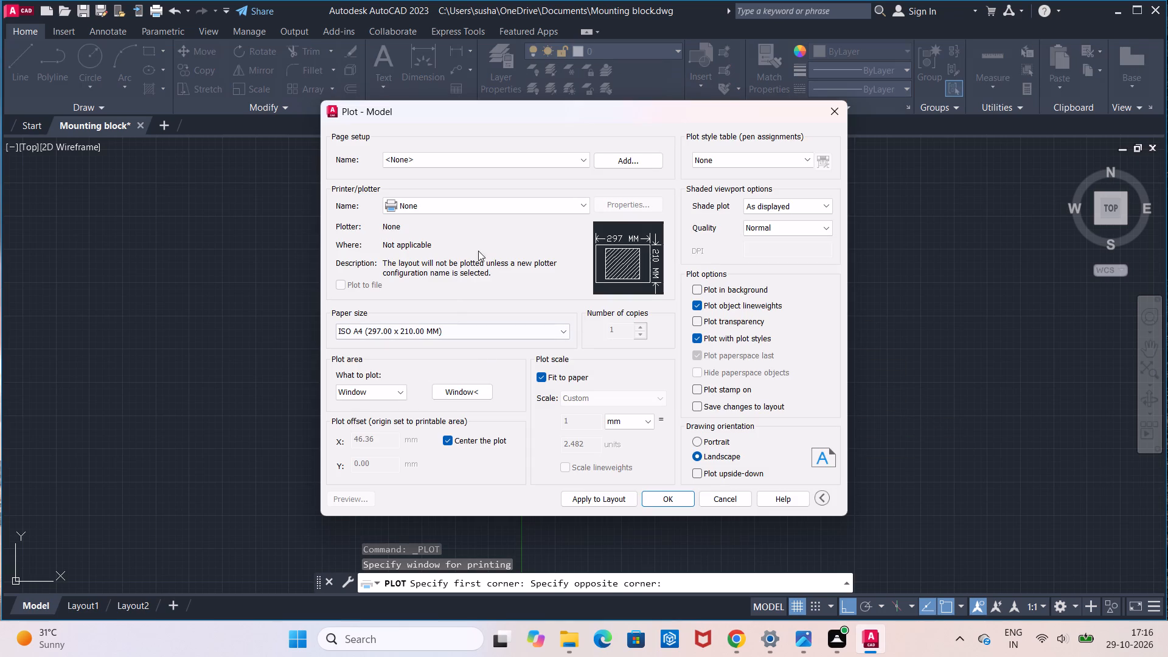
Plot with DWG To PDF.pc3 and save the output in Documents as Mounting block-Model.pdf.
{"action": "left_click", "coordinate": [492, 212]}
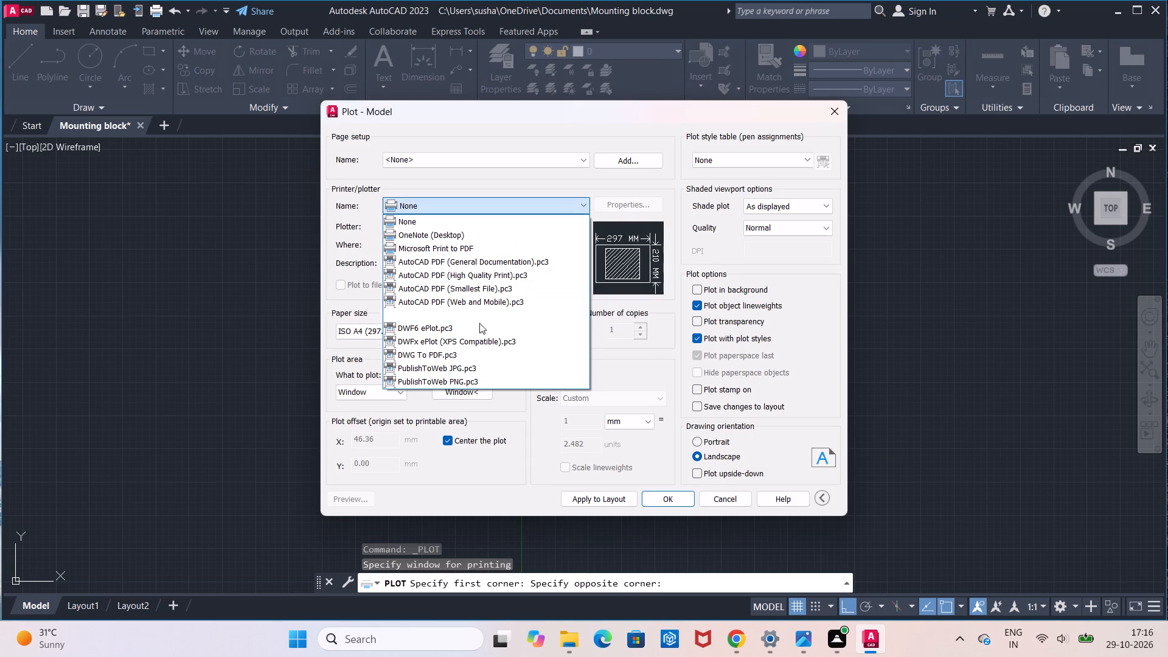
{"action": "left_click", "coordinate": [479, 356]}
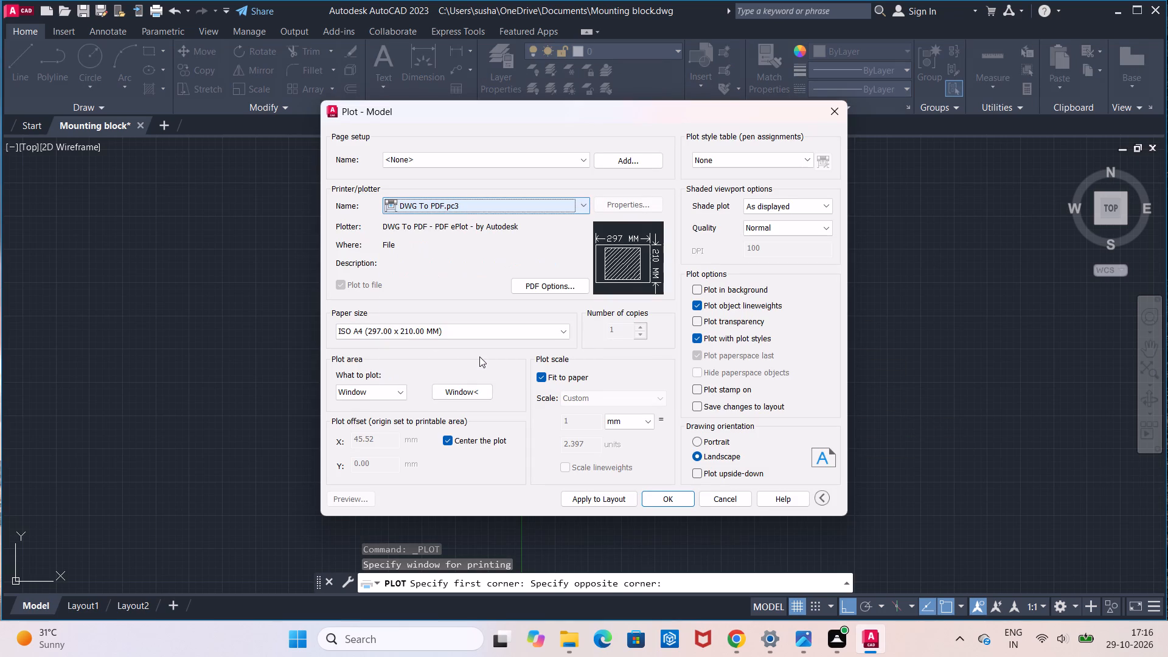
{"action": "left_click", "coordinate": [667, 493]}
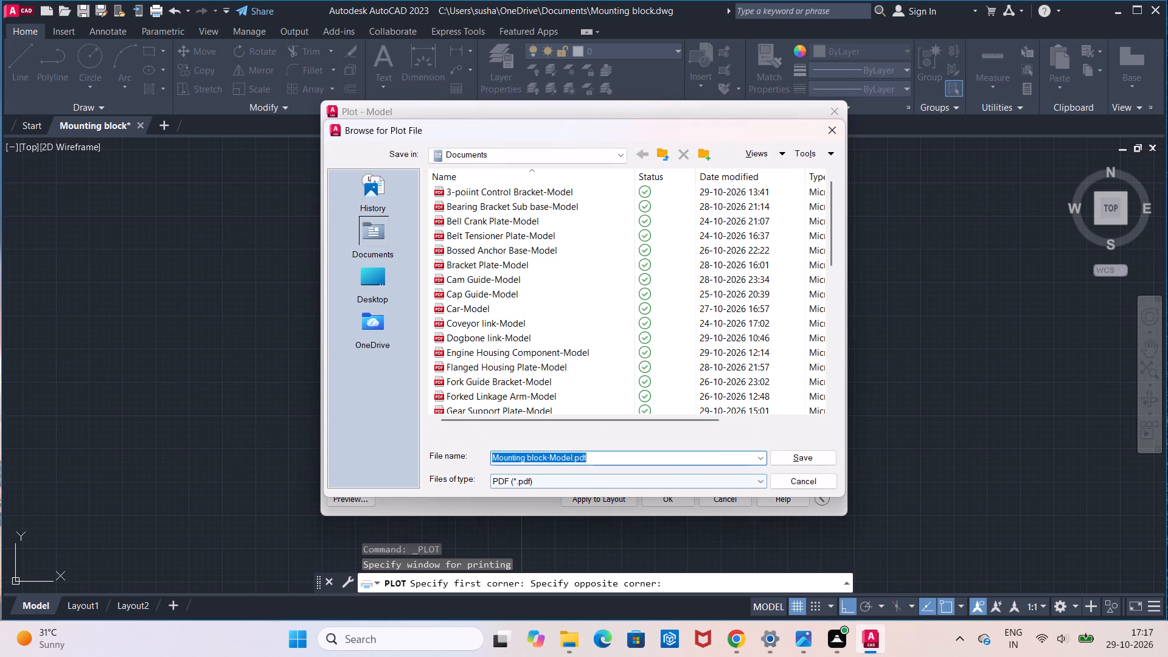
{"action": "left_click", "coordinate": [788, 457]}
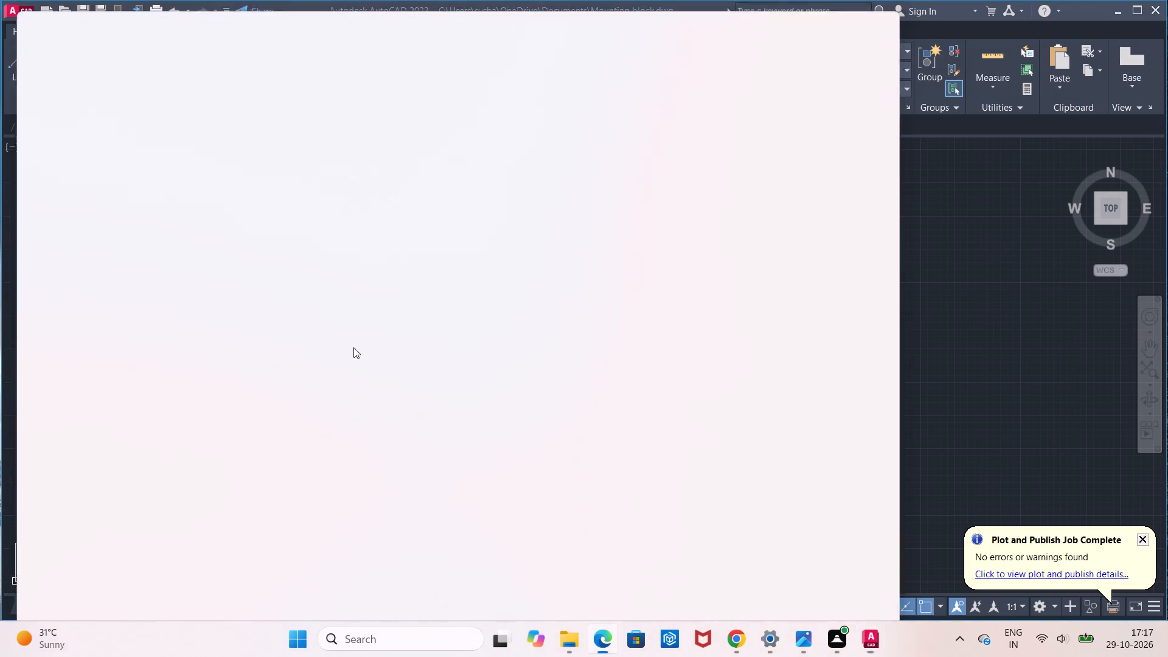
Check the three views and their dimensions in the plotted PDF, and close it.
{"action": "scroll", "coordinate": [0, 293], "scroll_direction": "down", "scroll_amount": 5}
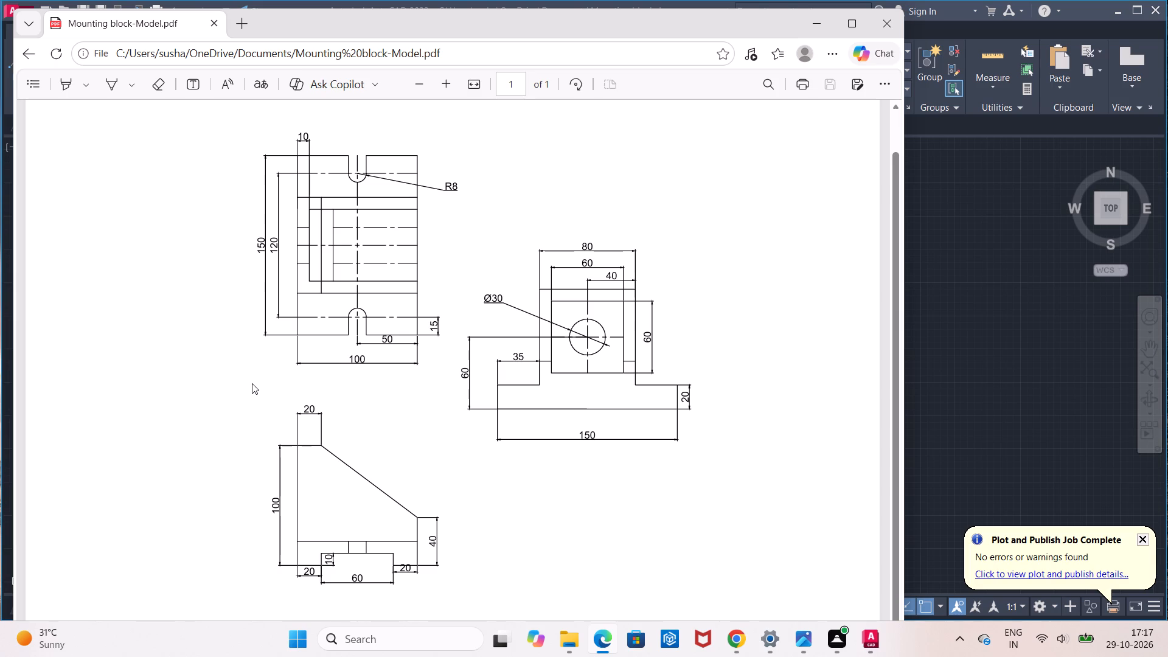
{"action": "left_click", "coordinate": [872, 24]}
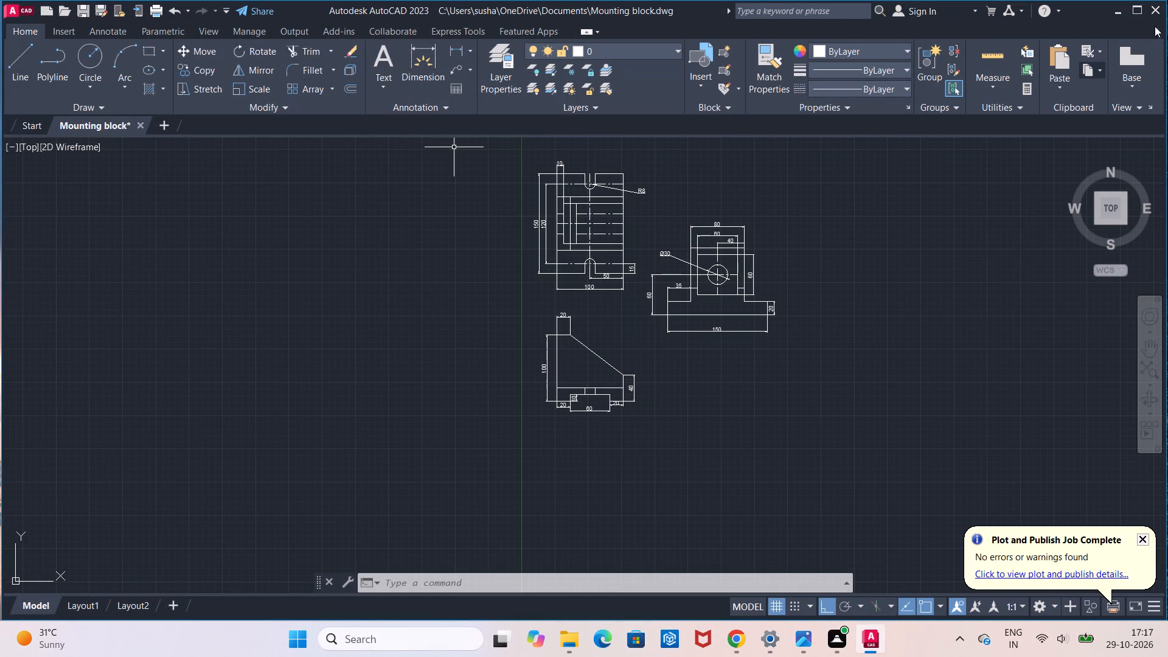
Exit AutoCAD, saving the changes to the Mounting block drawing.
{"action": "left_click", "coordinate": [1152, 7]}
{"action": "left_click", "coordinate": [577, 348]}
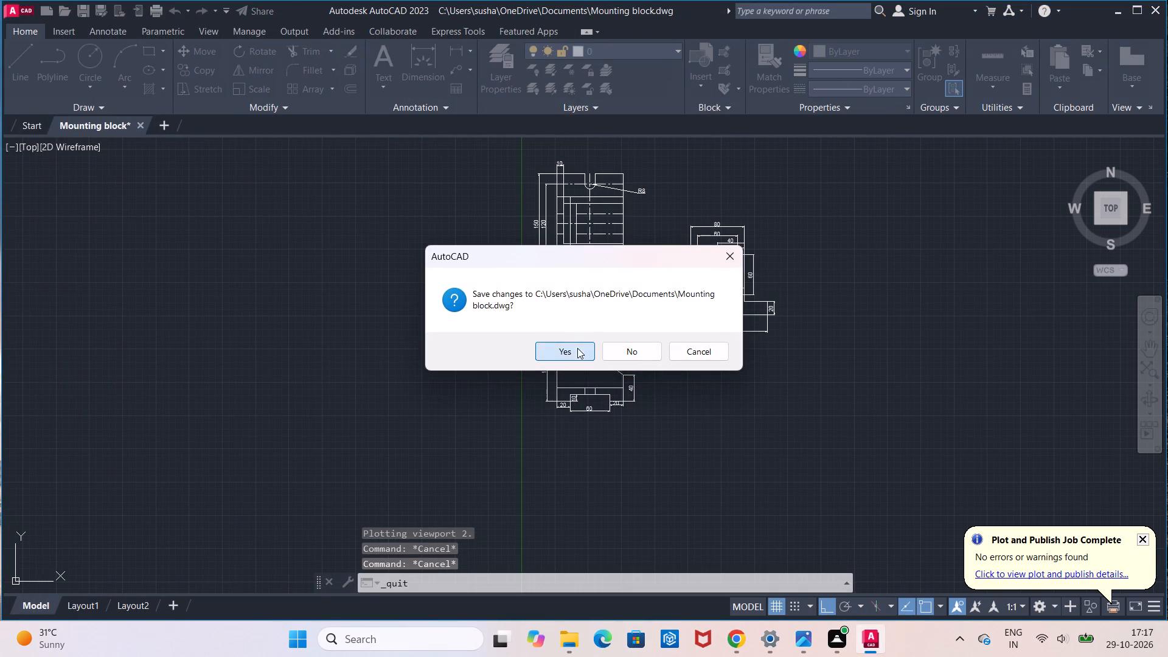